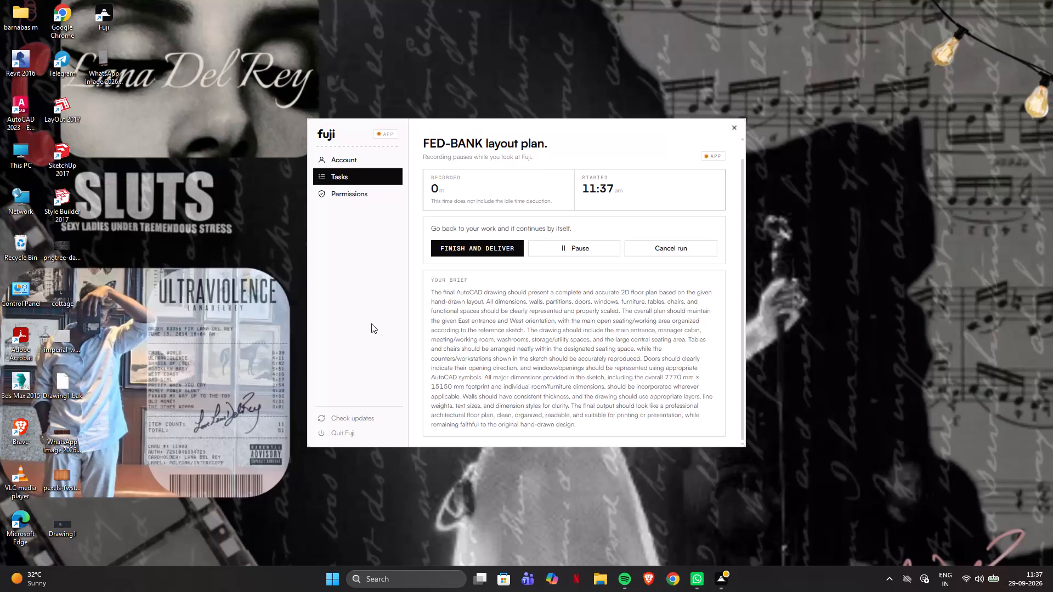
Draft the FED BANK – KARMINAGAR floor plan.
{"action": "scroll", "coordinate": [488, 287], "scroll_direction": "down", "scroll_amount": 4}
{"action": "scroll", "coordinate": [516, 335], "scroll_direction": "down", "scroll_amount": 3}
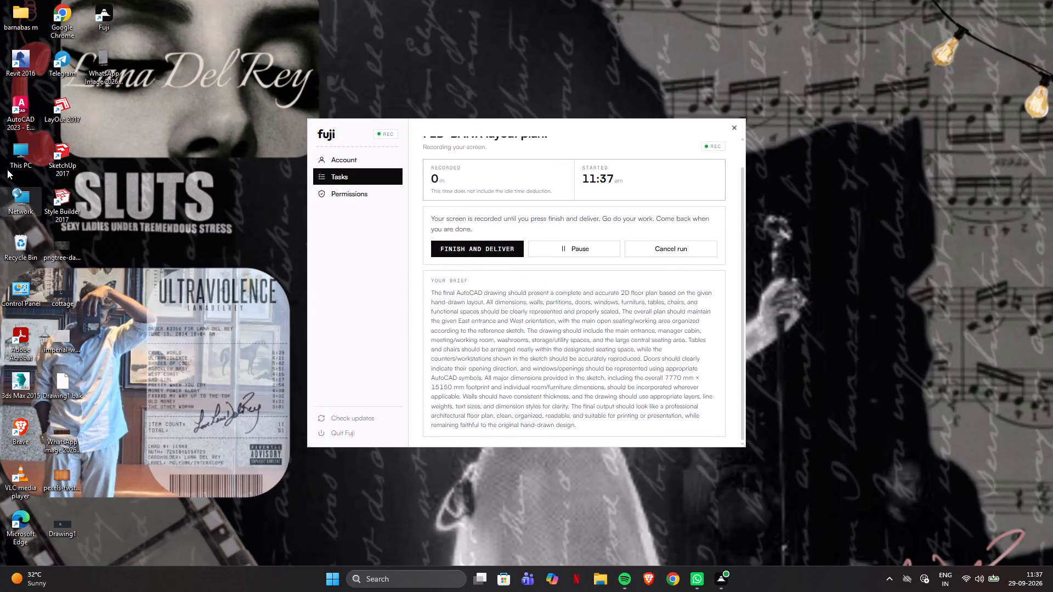
Launch AutoCAD 2023 and start a new blank drawing.
{"action": "double_click", "coordinate": [19, 108]}
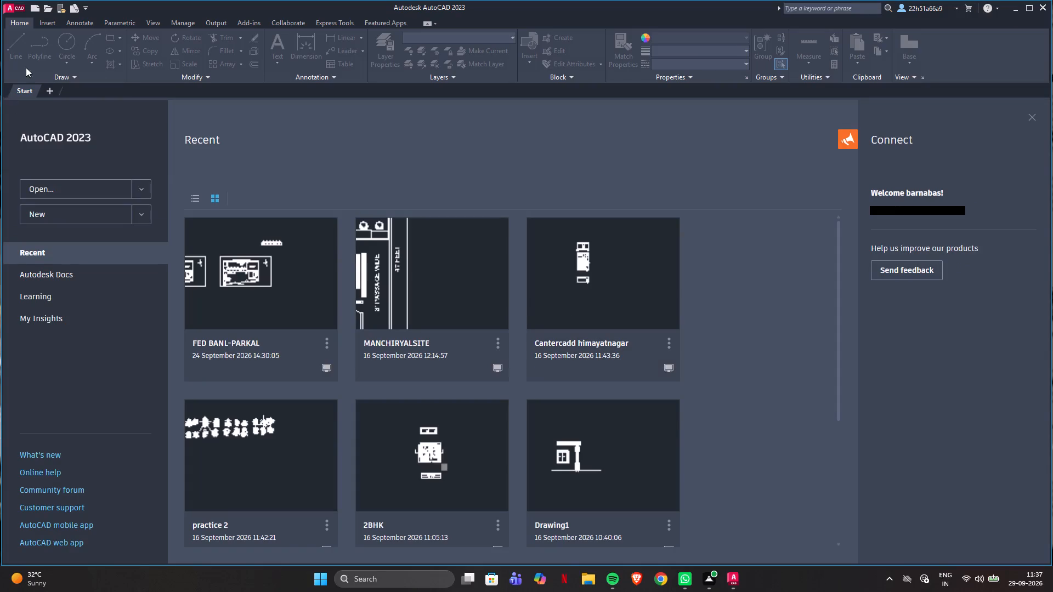
{"action": "left_click", "coordinate": [49, 206]}
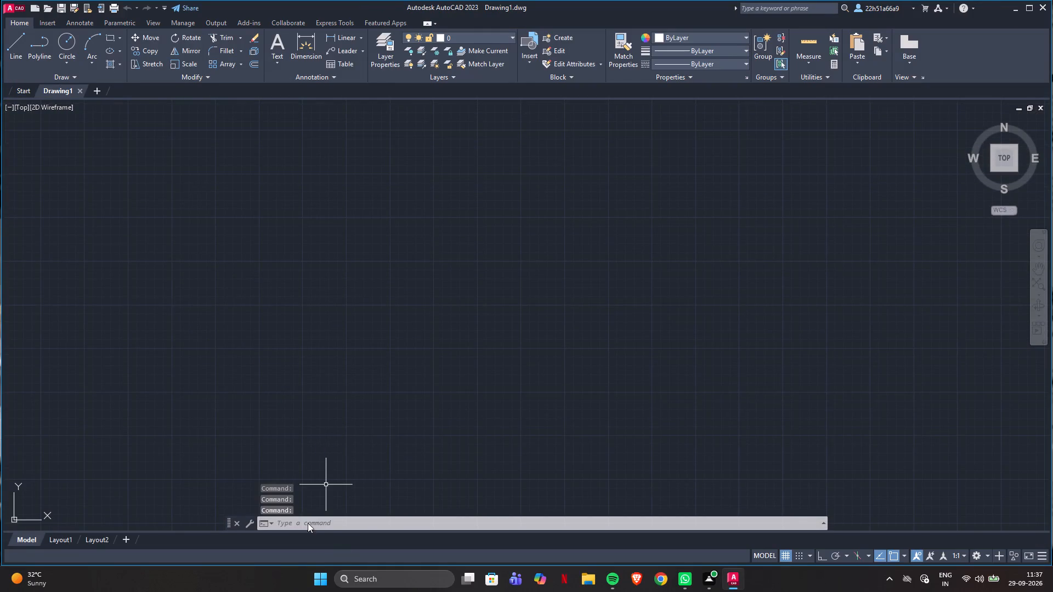
Enable maintaining a log file in the Open and Save options.
{"action": "left_click", "coordinate": [307, 526]}
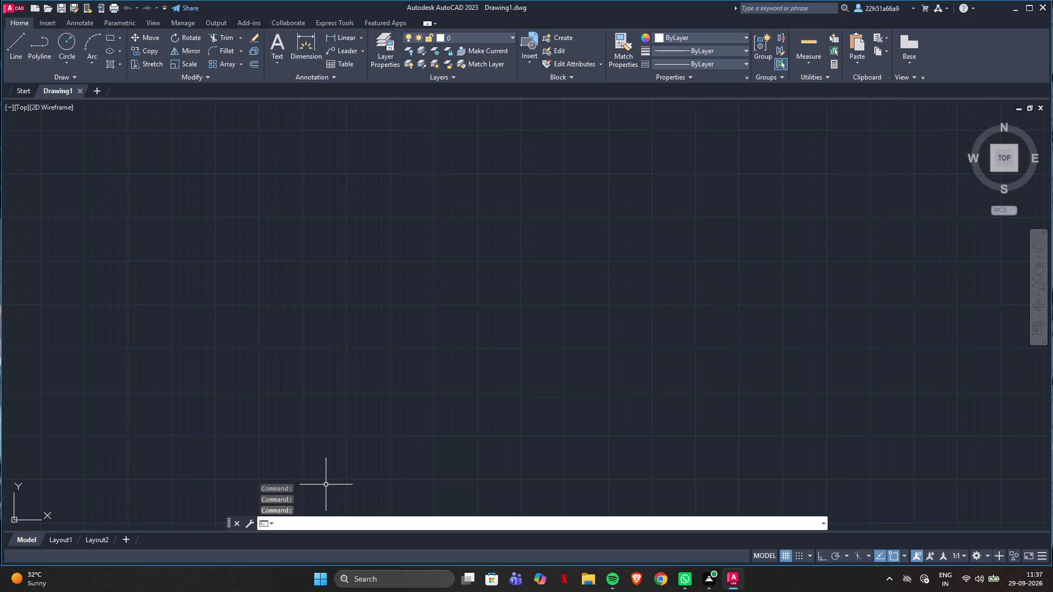
{"action": "type", "text": "options"}
{"action": "key", "text": "Return"}
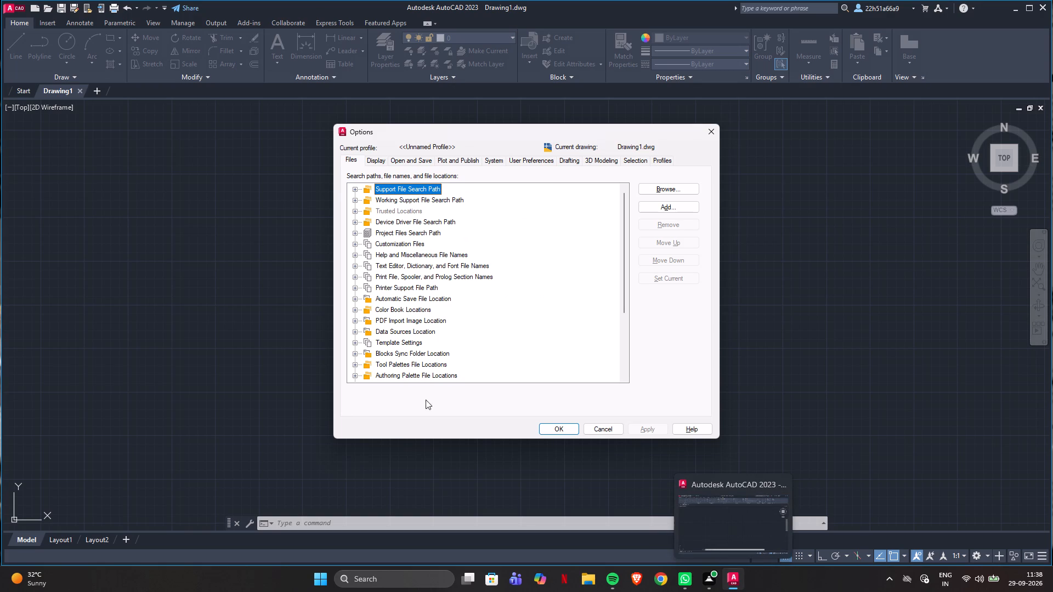
{"action": "left_click", "coordinate": [416, 159]}
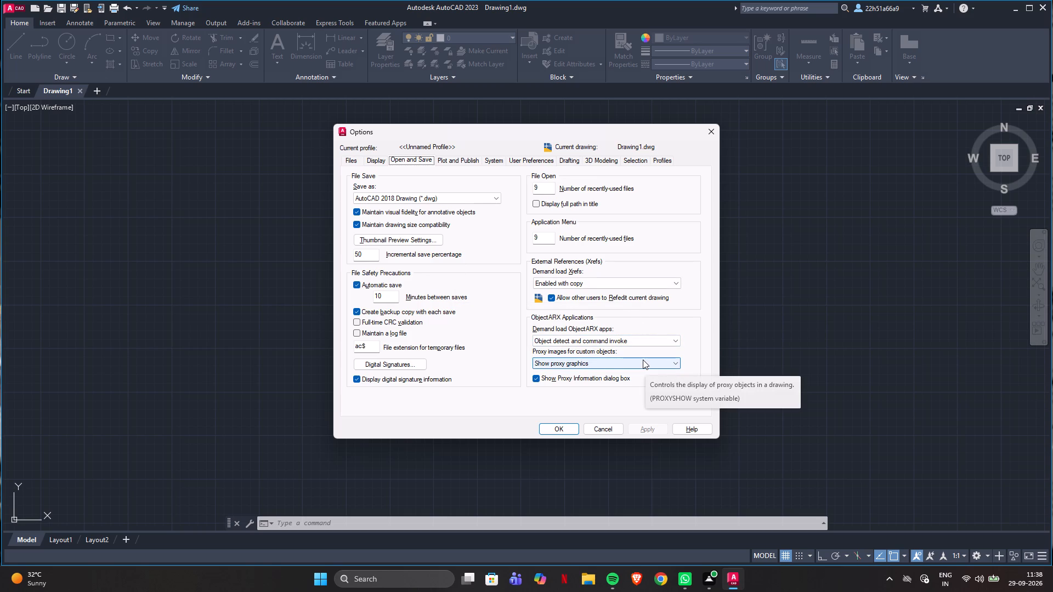
{"action": "left_click", "coordinate": [354, 330]}
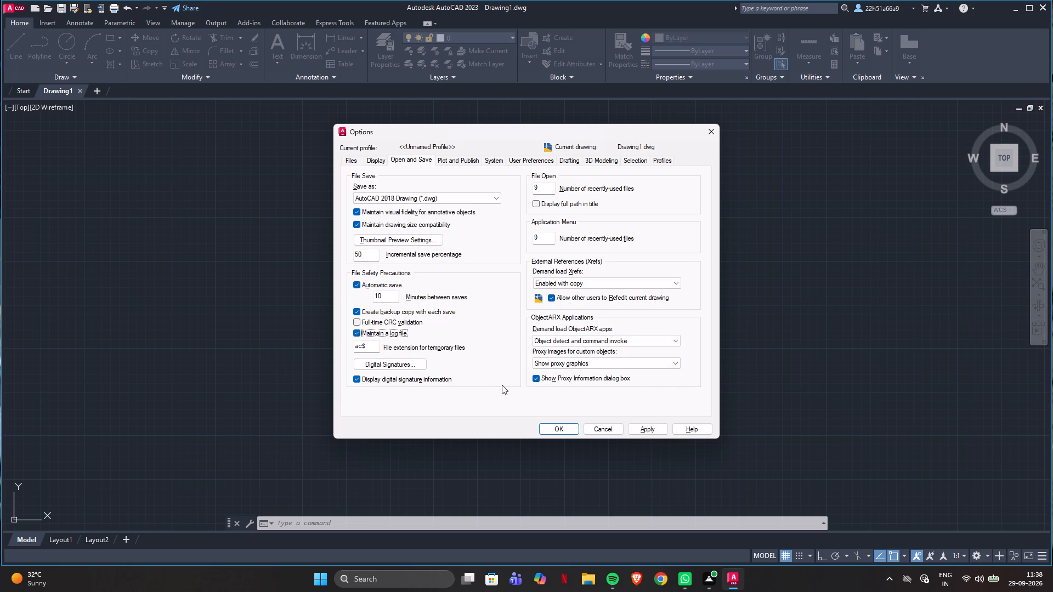
{"action": "left_click", "coordinate": [557, 430]}
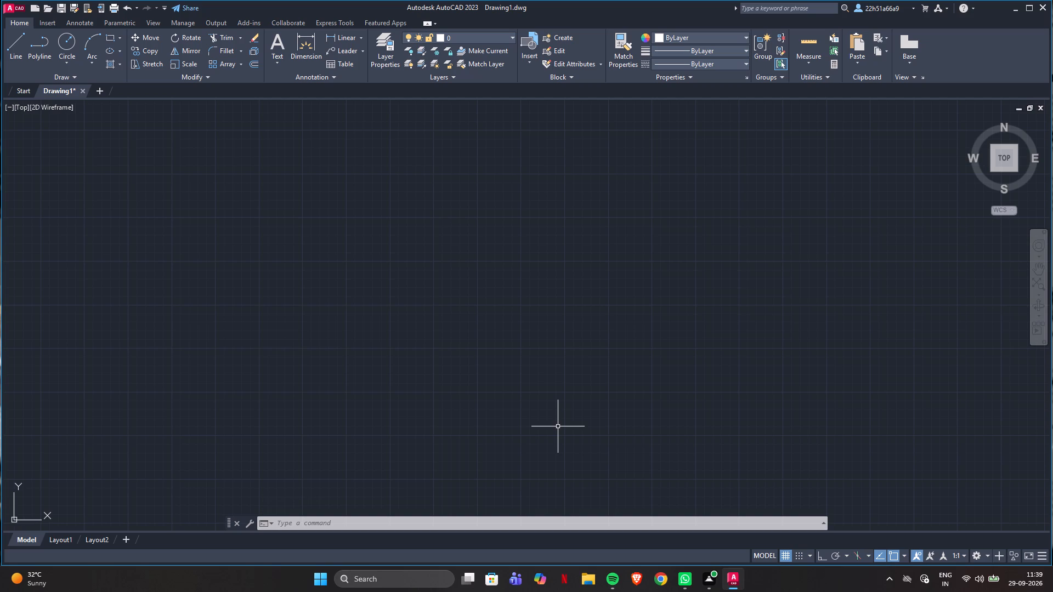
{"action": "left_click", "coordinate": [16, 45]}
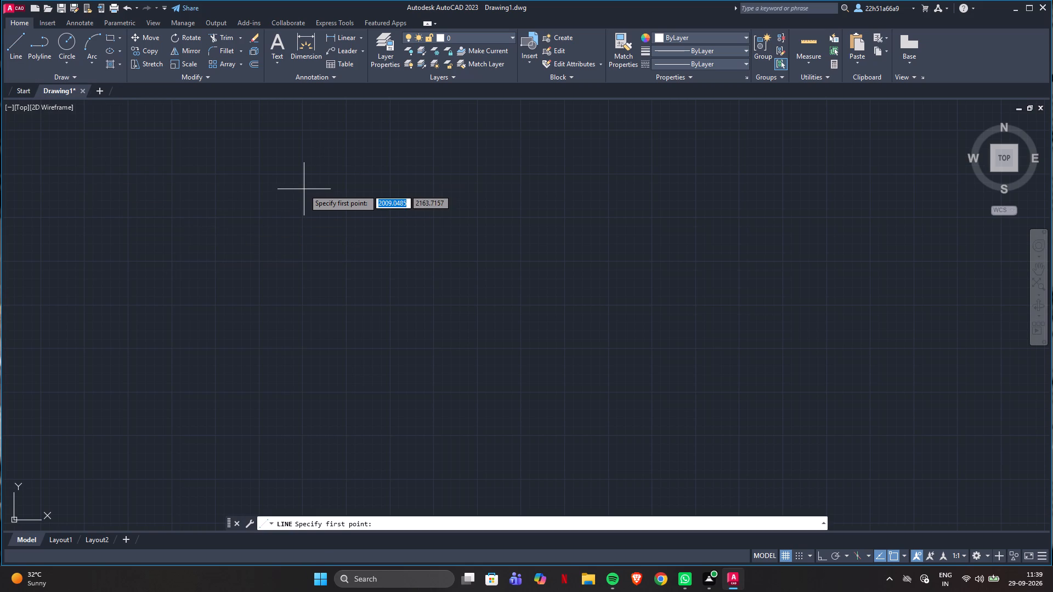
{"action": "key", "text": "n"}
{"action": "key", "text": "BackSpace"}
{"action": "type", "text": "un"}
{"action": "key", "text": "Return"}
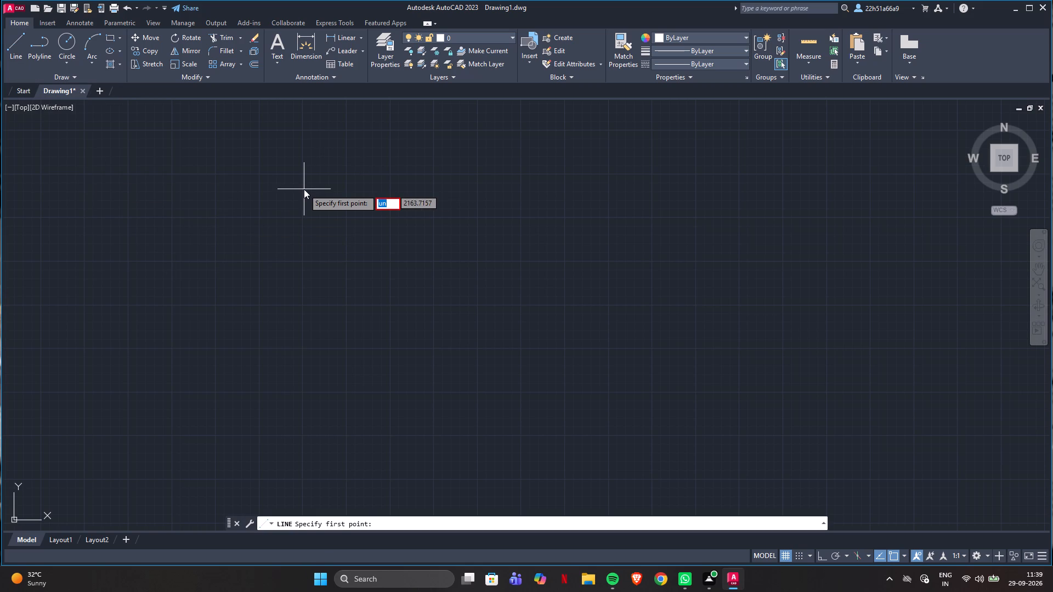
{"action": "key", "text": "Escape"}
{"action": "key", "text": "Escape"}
Check the drawing units for length type, precision and insertion scale.
{"action": "type", "text": "un"}
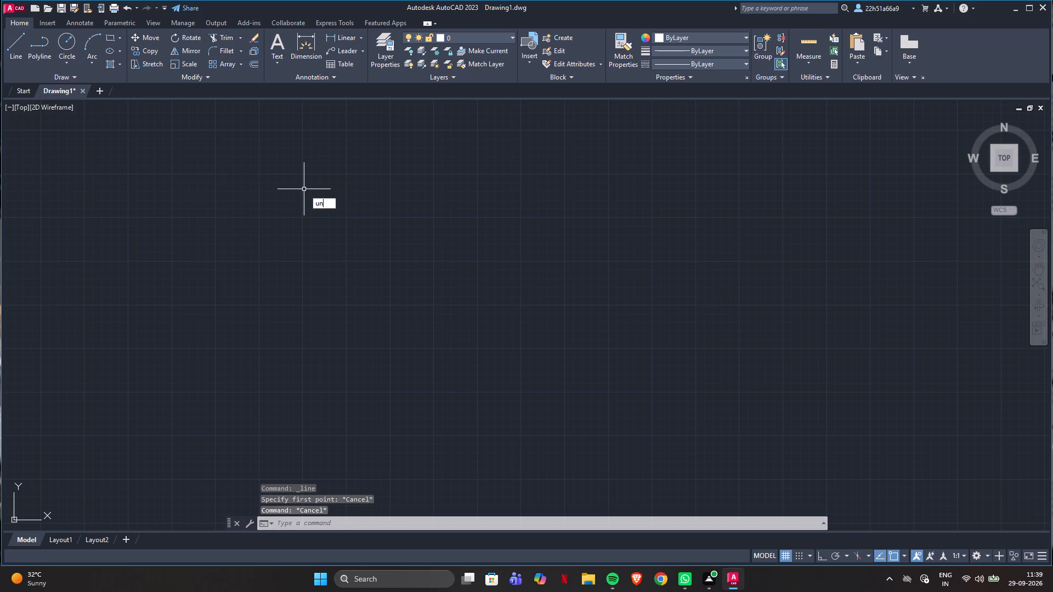
{"action": "key", "text": "Return"}
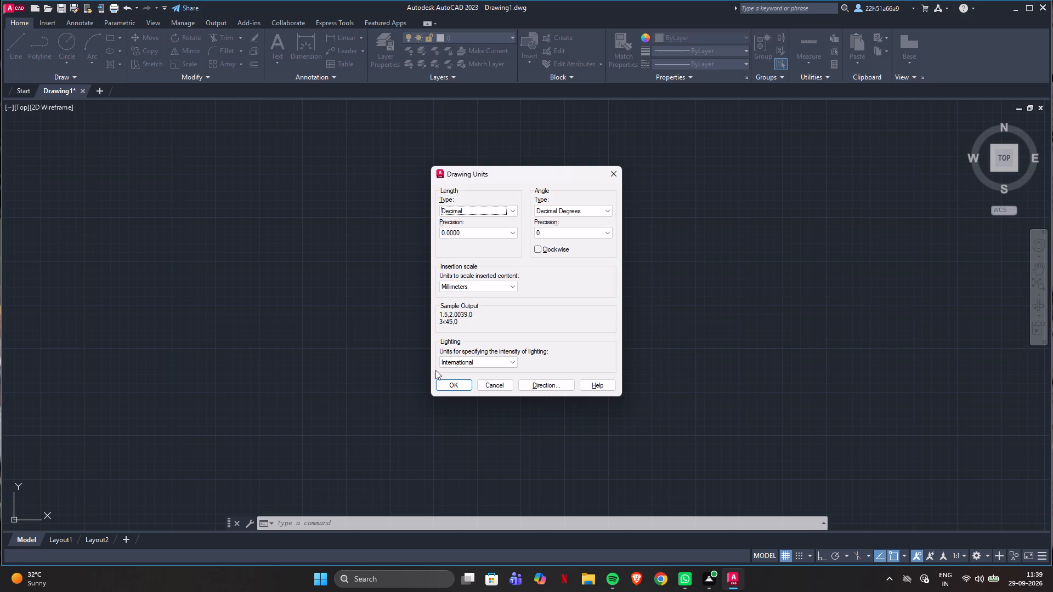
{"action": "left_click", "coordinate": [453, 379]}
Check the primary units settings of the ISO-25 dimension style.
{"action": "type", "text": "dims"}
{"action": "key", "text": "Return"}
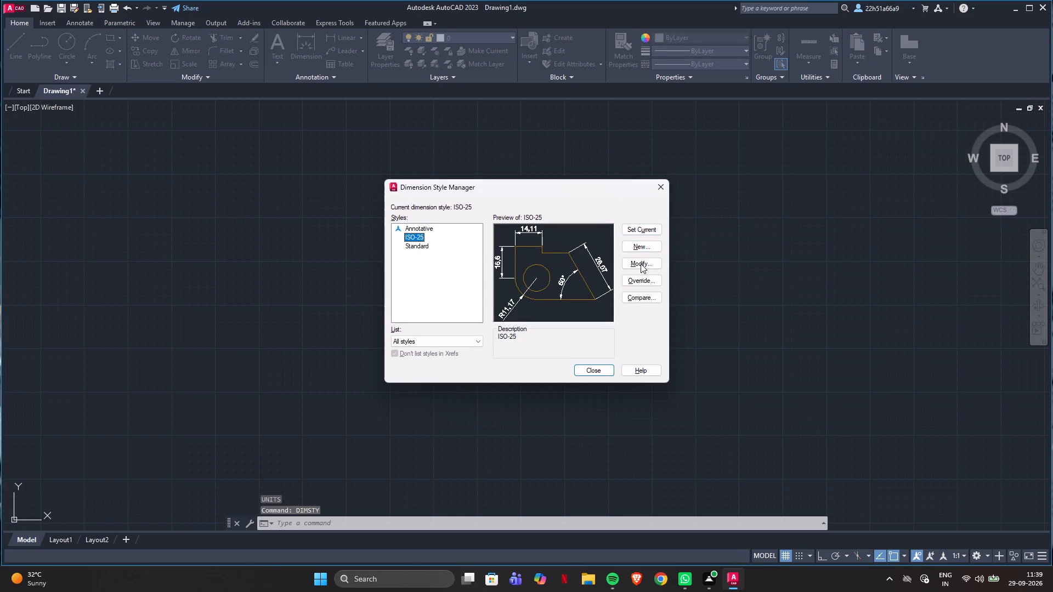
{"action": "left_click", "coordinate": [641, 264]}
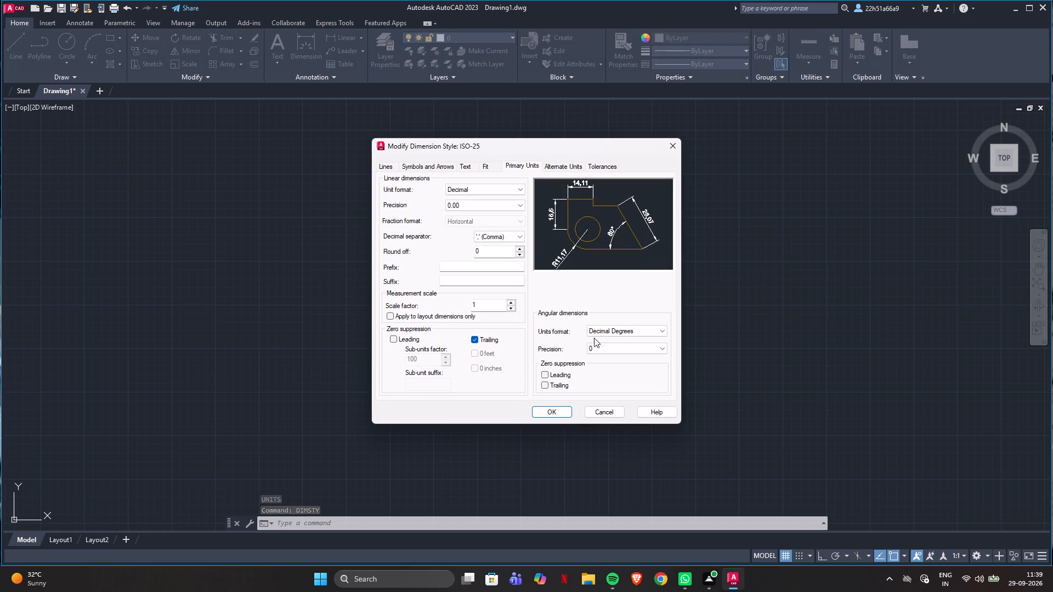
{"action": "left_click", "coordinate": [558, 414]}
{"action": "left_click", "coordinate": [593, 373]}
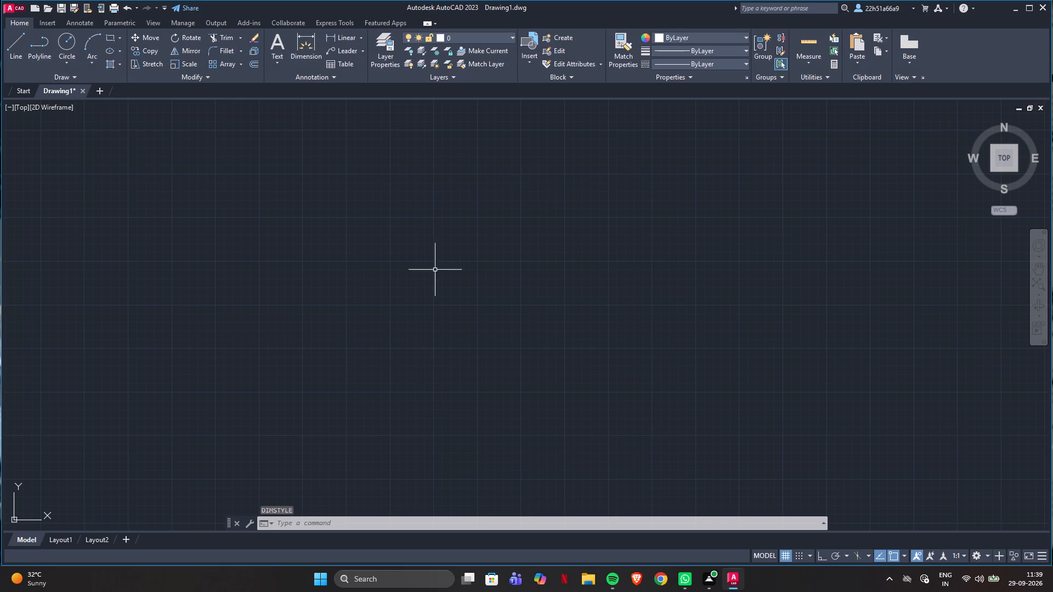
Draw a vertical line 15150 mm long straight downward with Ortho on, as the first long side of the floor plan outline.
{"action": "left_click", "coordinate": [13, 35]}
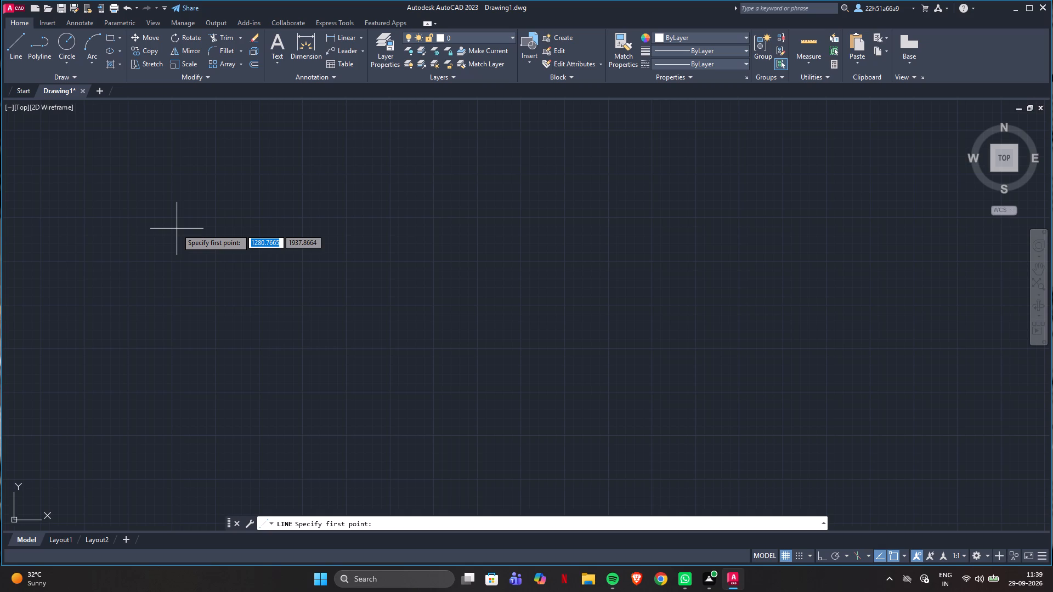
{"action": "left_click", "coordinate": [334, 188]}
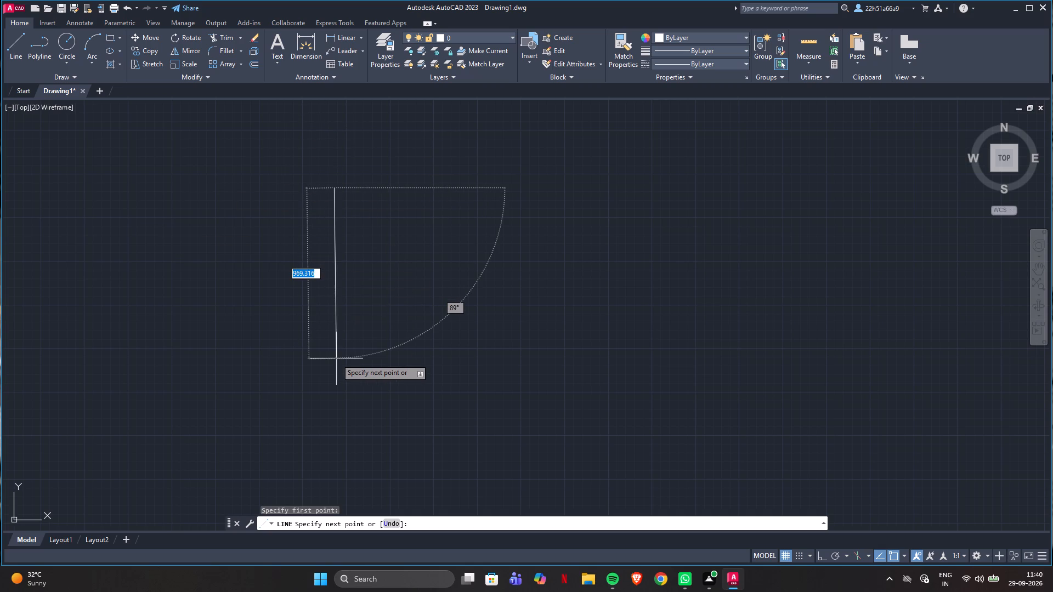
{"action": "key", "text": "ctrl+F8"}
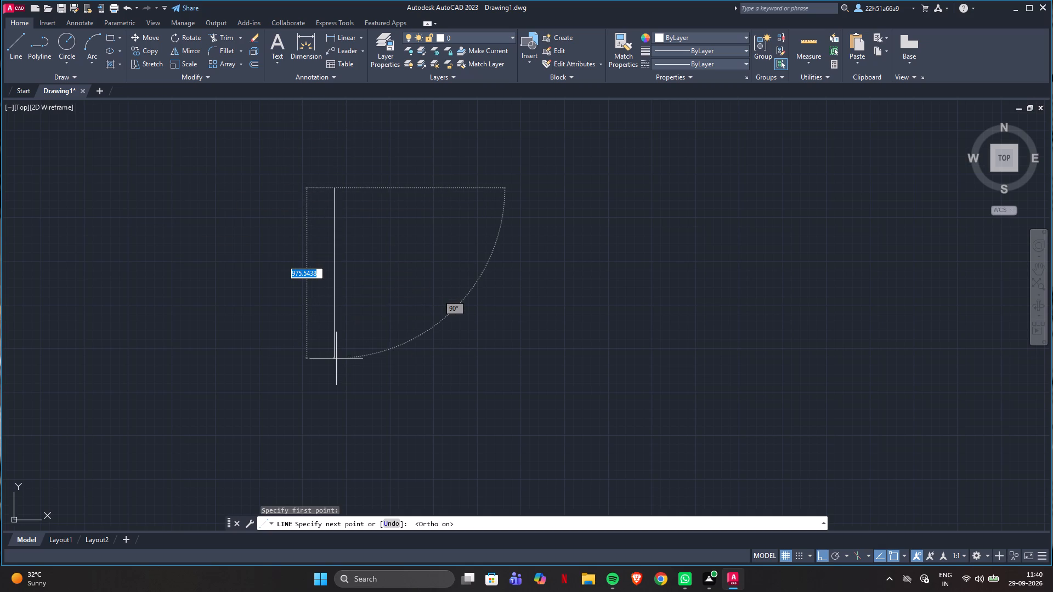
{"action": "key", "text": "1"}
{"action": "type", "text": "51"}
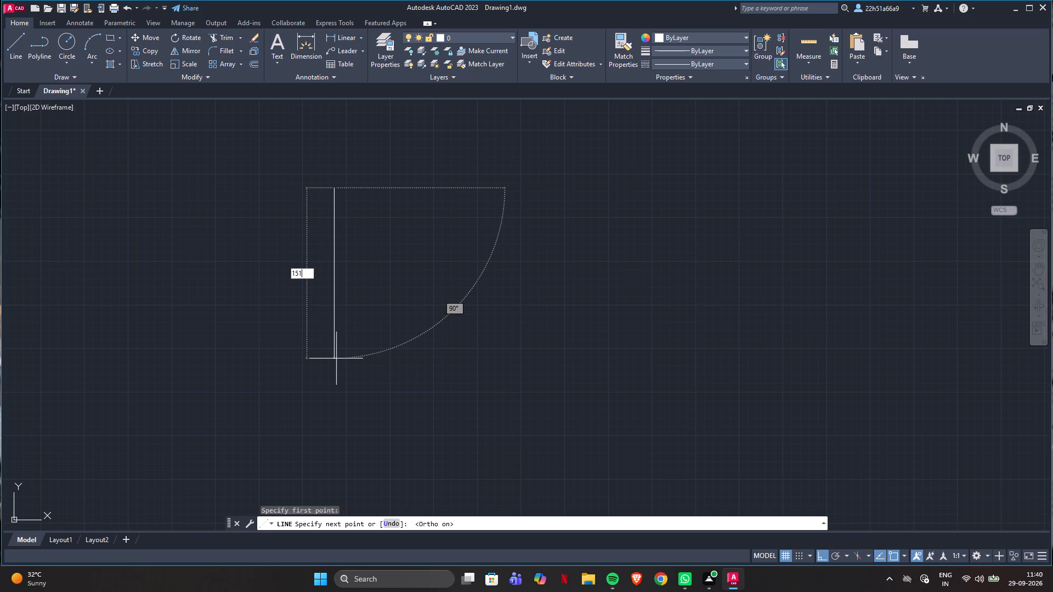
{"action": "type", "text": "50"}
{"action": "key", "text": "Return"}
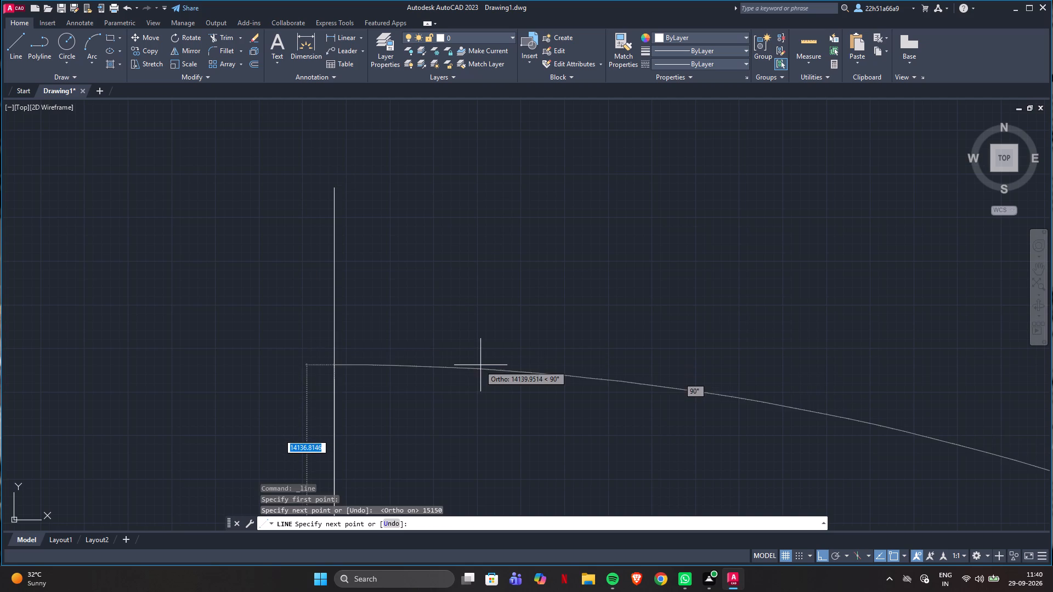
{"action": "scroll", "coordinate": [486, 295], "scroll_direction": "down", "scroll_amount": 5}
{"action": "scroll", "coordinate": [506, 237], "scroll_direction": "down", "scroll_amount": 3}
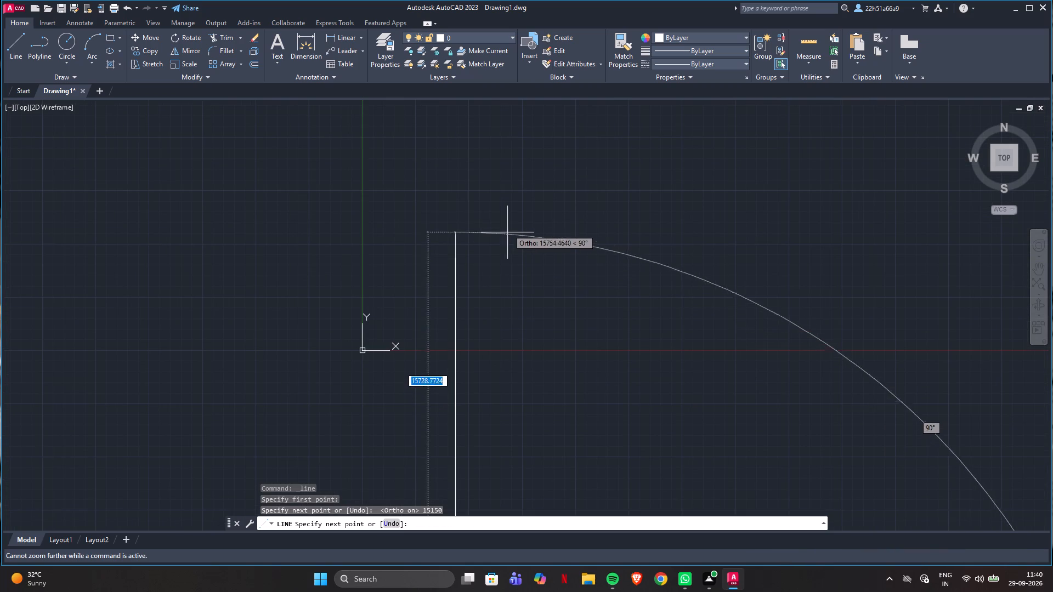
{"action": "scroll", "coordinate": [508, 221], "scroll_direction": "down", "scroll_amount": 3}
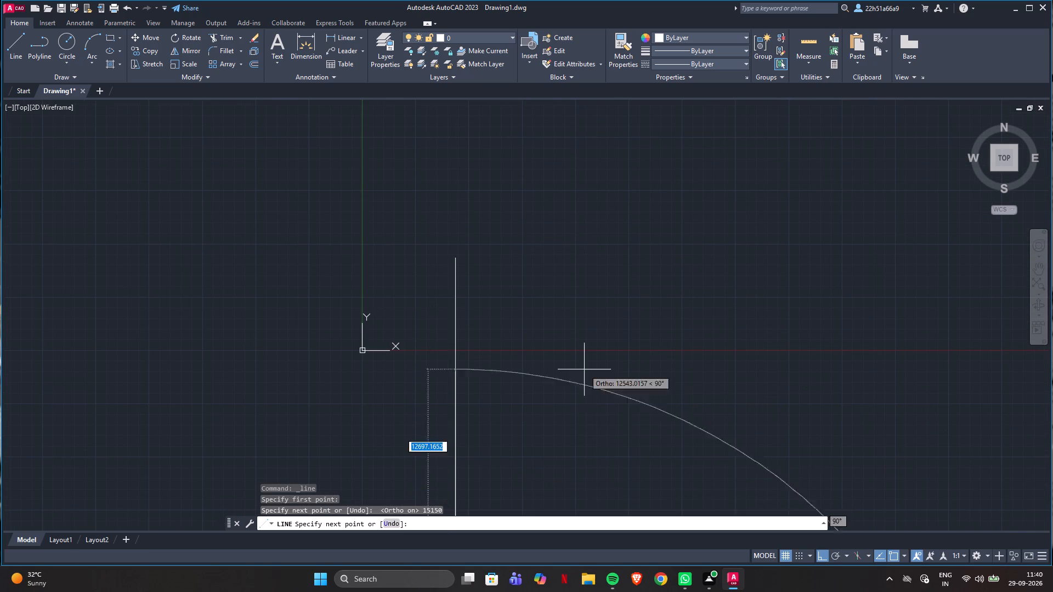
{"action": "scroll", "coordinate": [570, 298], "scroll_direction": "down", "scroll_amount": 16}
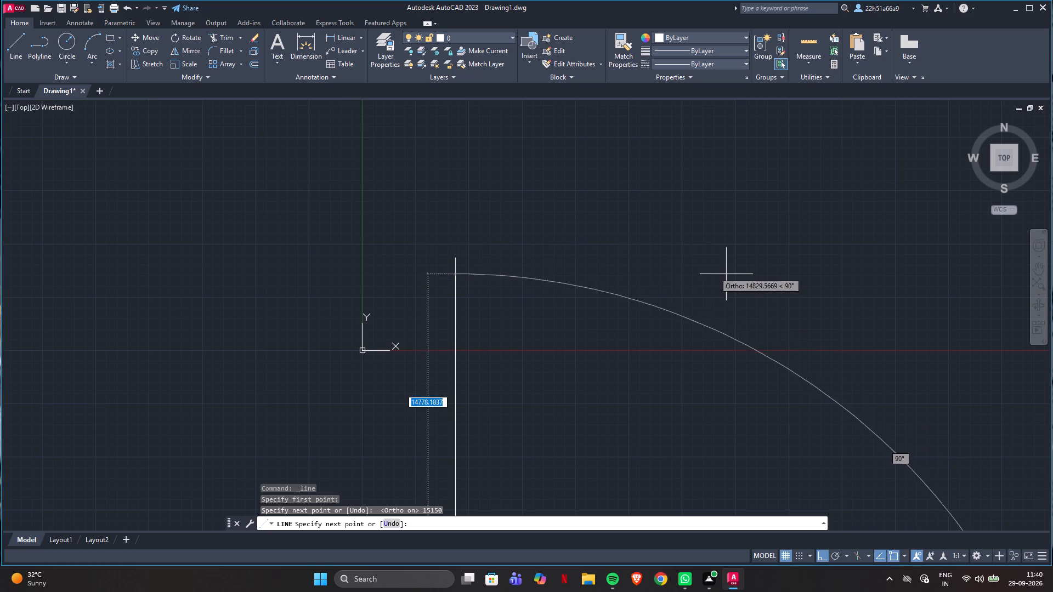
{"action": "scroll", "coordinate": [727, 274], "scroll_direction": "down", "scroll_amount": 4}
{"action": "scroll", "coordinate": [465, 189], "scroll_direction": "down", "scroll_amount": 8}
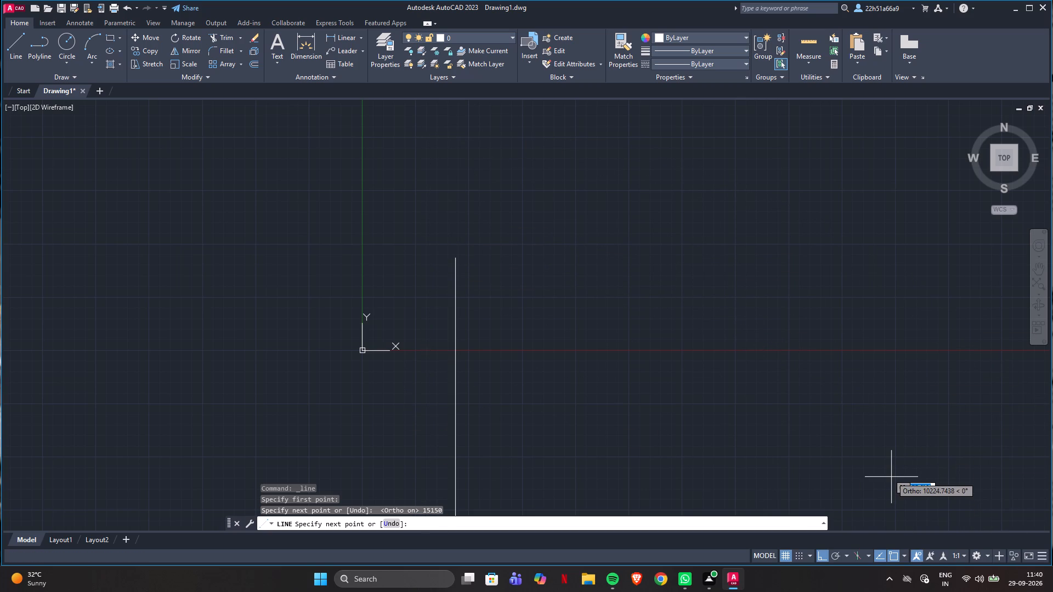
{"action": "key", "text": "ctrl+F8"}
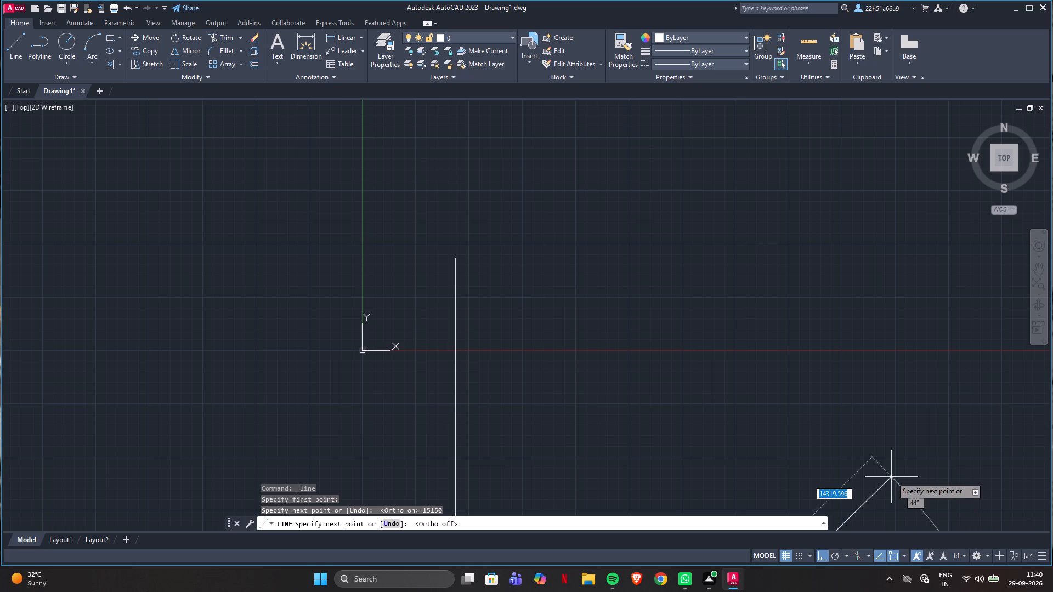
{"action": "key", "text": "Escape"}
Draw the other three sides from the vertical line's lower end, with a 7770 mm base running right, closing the outline into a rectangle.
{"action": "scroll", "coordinate": [685, 211], "scroll_direction": "down", "scroll_amount": 5}
{"action": "scroll", "coordinate": [732, 259], "scroll_direction": "up", "scroll_amount": 2}
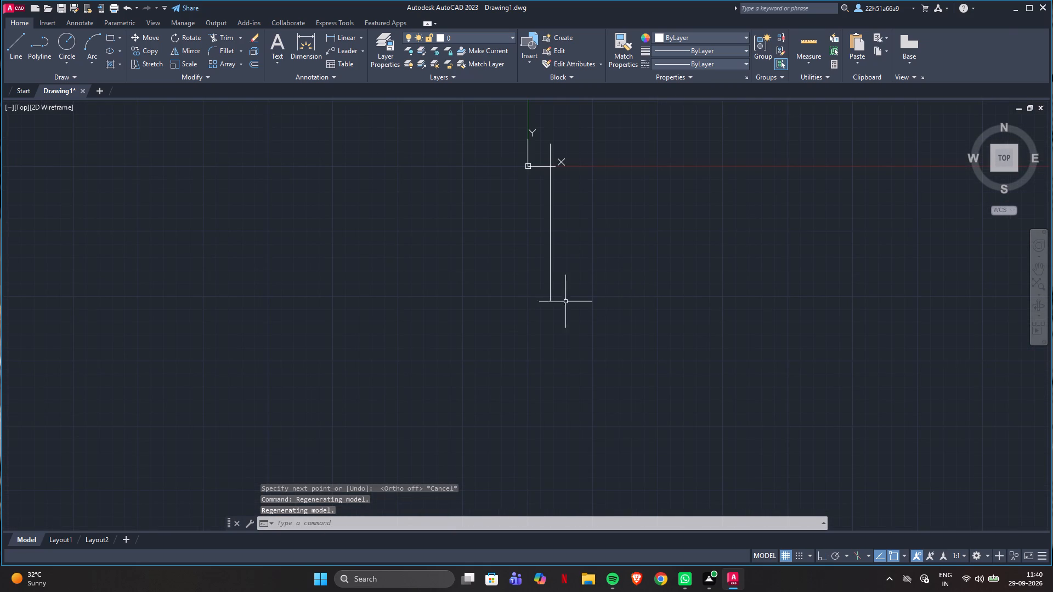
{"action": "key", "text": "l"}
{"action": "key", "text": "Return"}
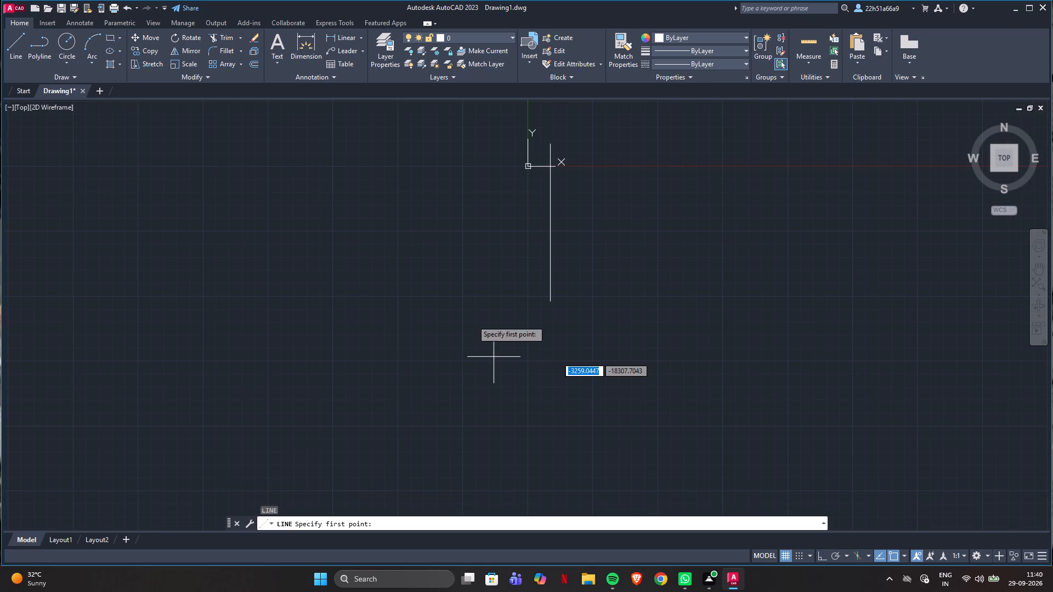
{"action": "left_click", "coordinate": [551, 302]}
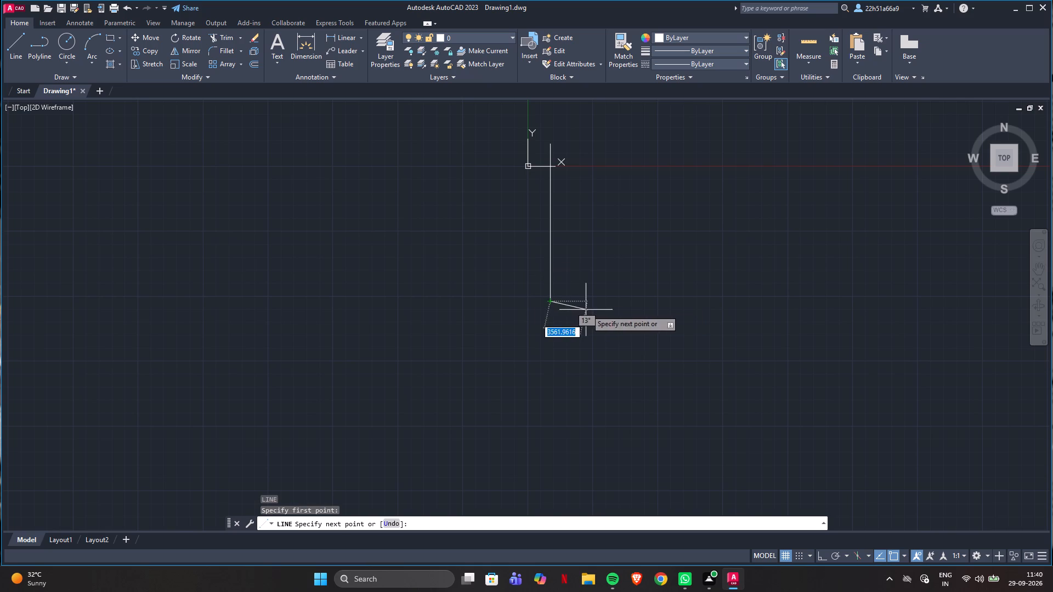
{"action": "key", "text": "ctrl+F8"}
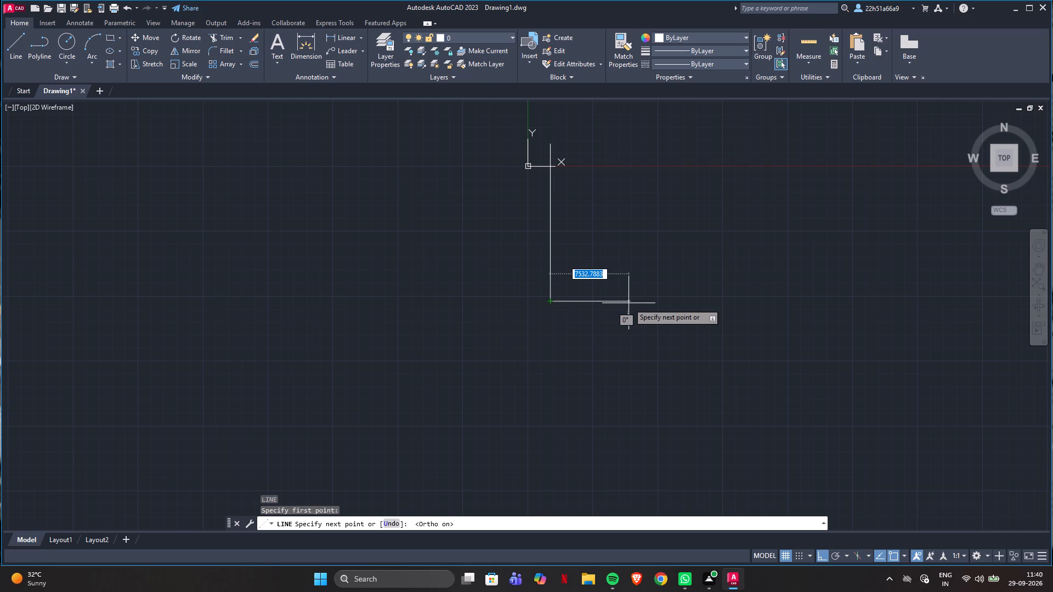
{"action": "type", "text": "777"}
{"action": "key", "text": "0"}
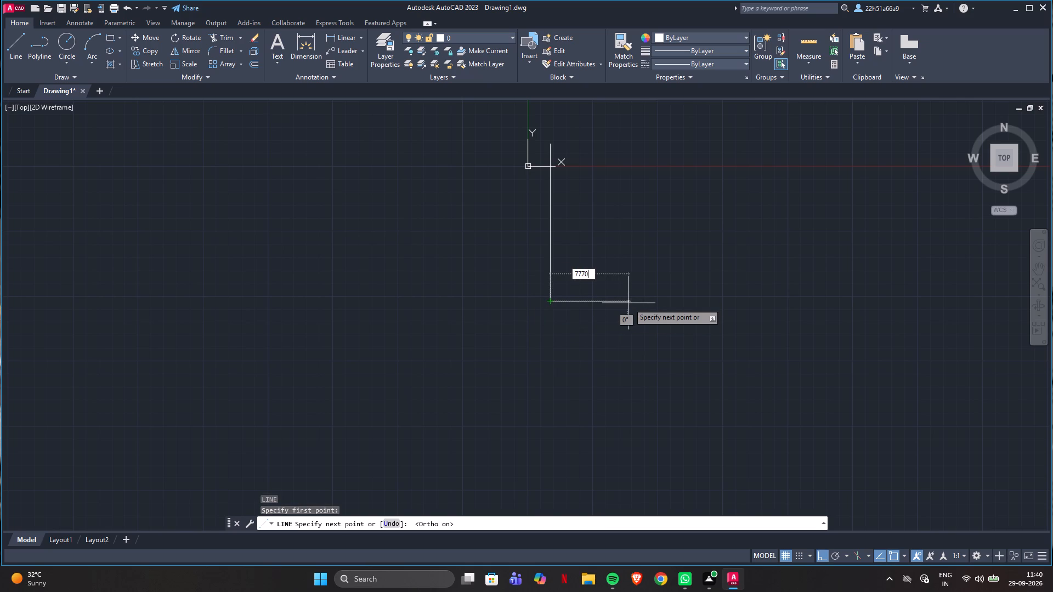
{"action": "key", "text": "Return"}
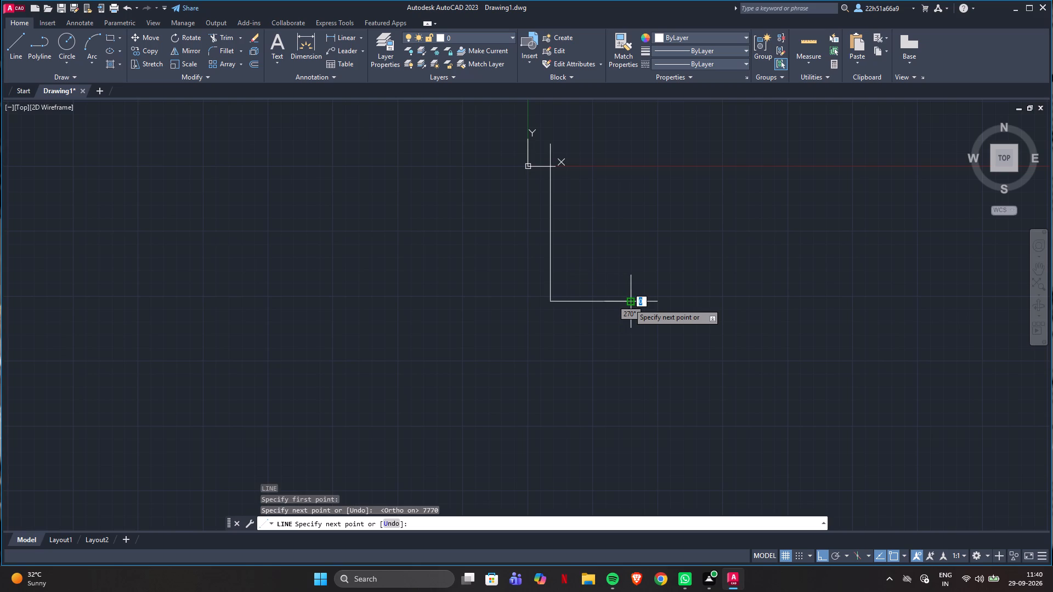
{"action": "left_click", "coordinate": [632, 145]}
{"action": "left_click", "coordinate": [550, 146]}
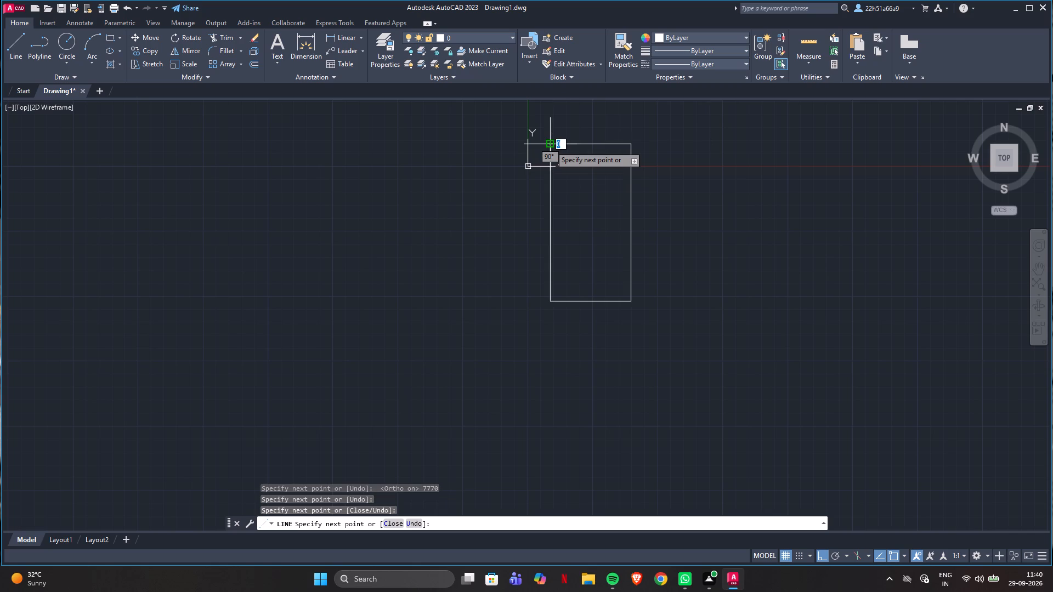
{"action": "key", "text": "Escape"}
{"action": "scroll", "coordinate": [630, 144], "scroll_direction": "up", "scroll_amount": 2}
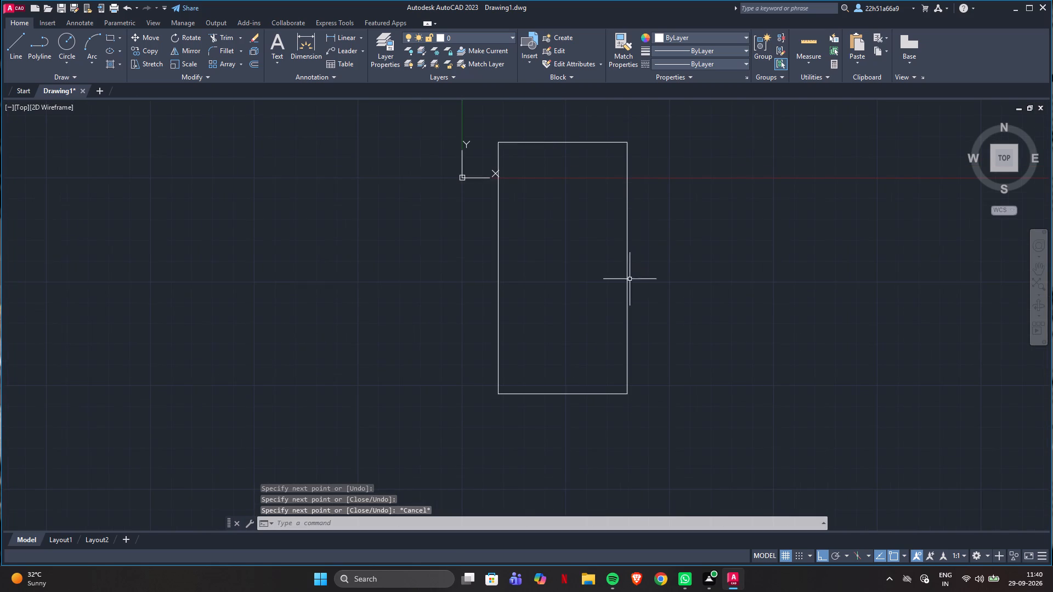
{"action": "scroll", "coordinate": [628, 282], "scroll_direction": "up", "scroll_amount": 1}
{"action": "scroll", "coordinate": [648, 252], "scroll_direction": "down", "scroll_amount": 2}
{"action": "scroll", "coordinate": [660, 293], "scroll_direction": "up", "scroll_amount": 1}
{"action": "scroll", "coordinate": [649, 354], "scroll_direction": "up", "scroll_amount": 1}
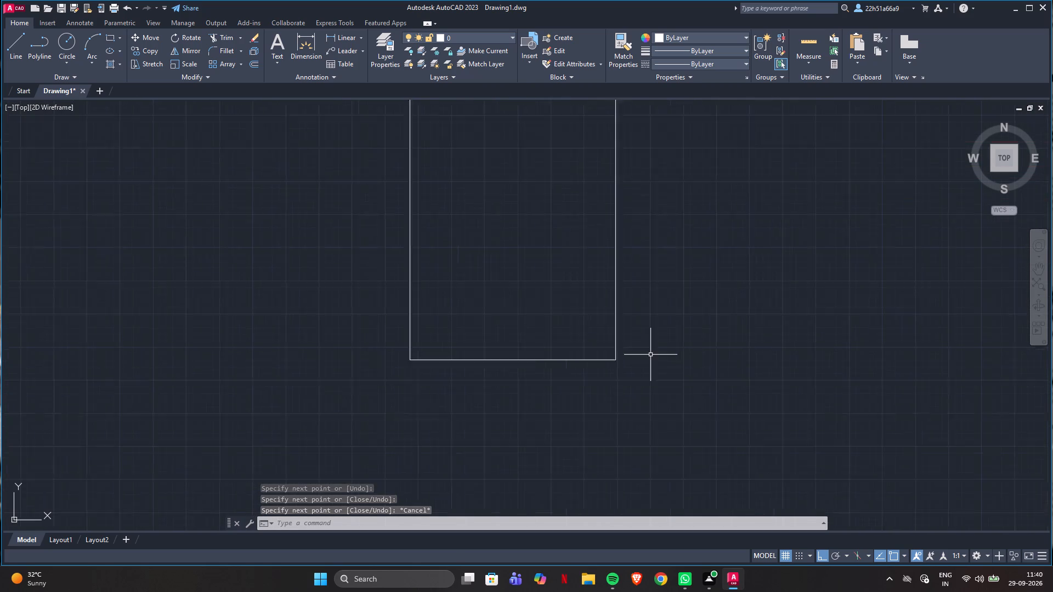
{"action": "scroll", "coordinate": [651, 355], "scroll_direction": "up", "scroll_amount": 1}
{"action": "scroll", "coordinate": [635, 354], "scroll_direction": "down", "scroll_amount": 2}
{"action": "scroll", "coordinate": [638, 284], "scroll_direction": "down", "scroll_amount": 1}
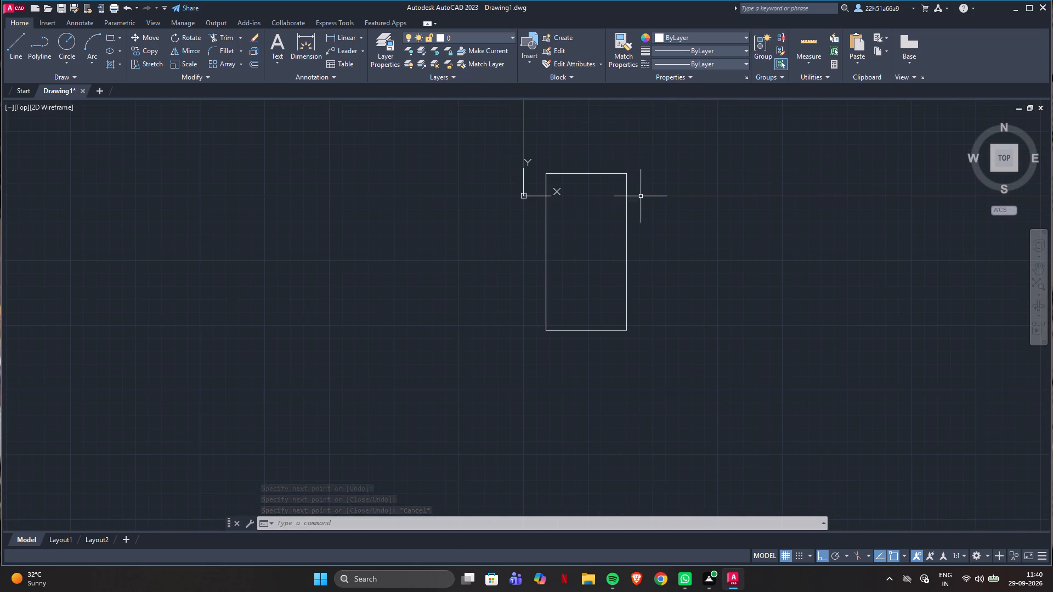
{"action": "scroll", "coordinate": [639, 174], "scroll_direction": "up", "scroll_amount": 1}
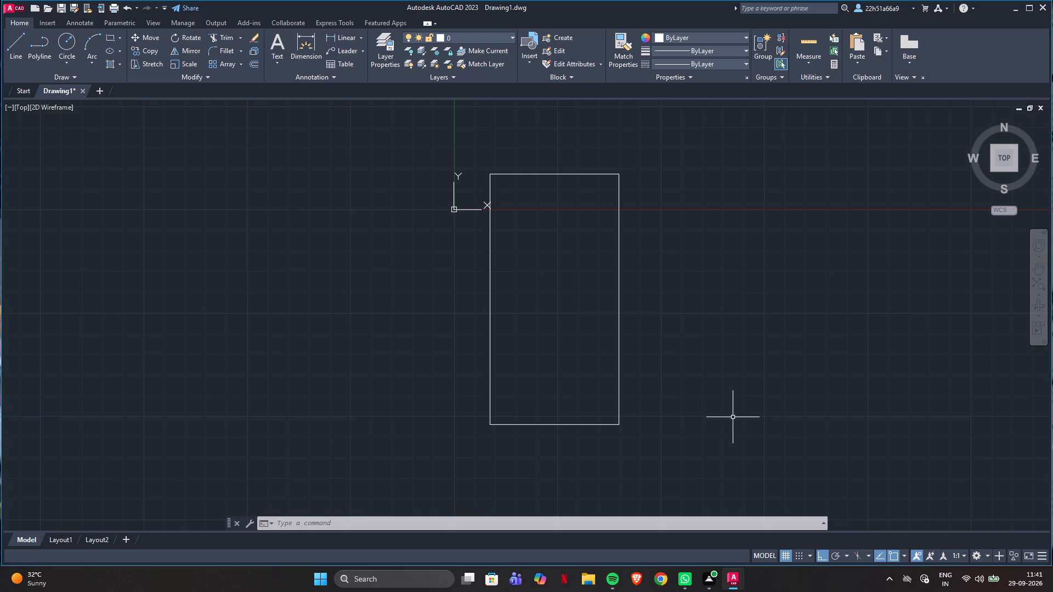
Offset the right, left and top sides of the outline outward by 76.2 mm to form the wall thickness.
{"action": "type", "text": "of"}
{"action": "key", "text": "Return"}
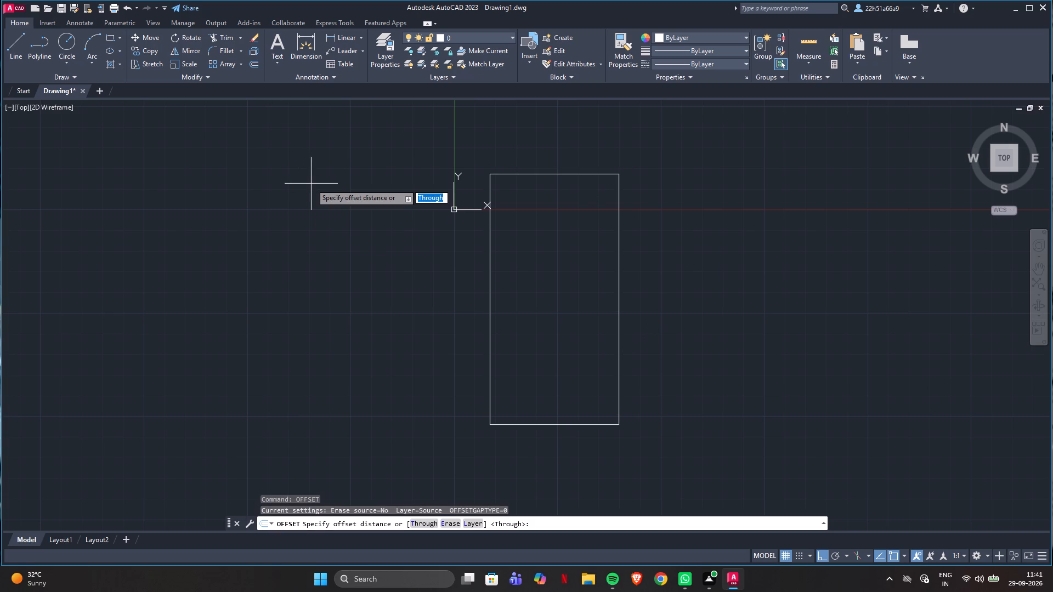
{"action": "type", "text": "76"}
{"action": "type", "text": ".2"}
{"action": "key", "text": "Return"}
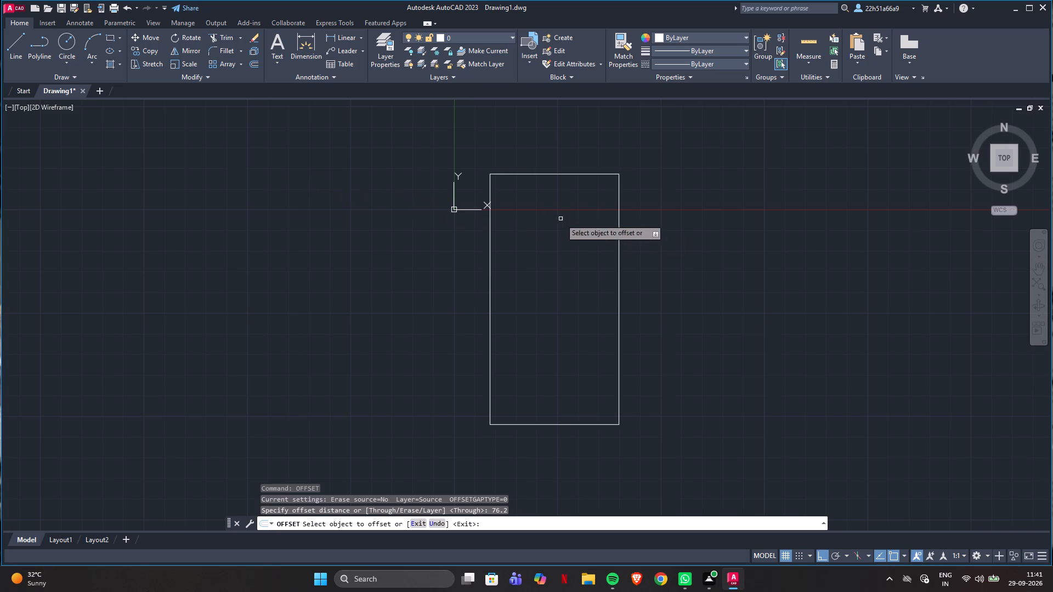
{"action": "left_click", "coordinate": [619, 260]}
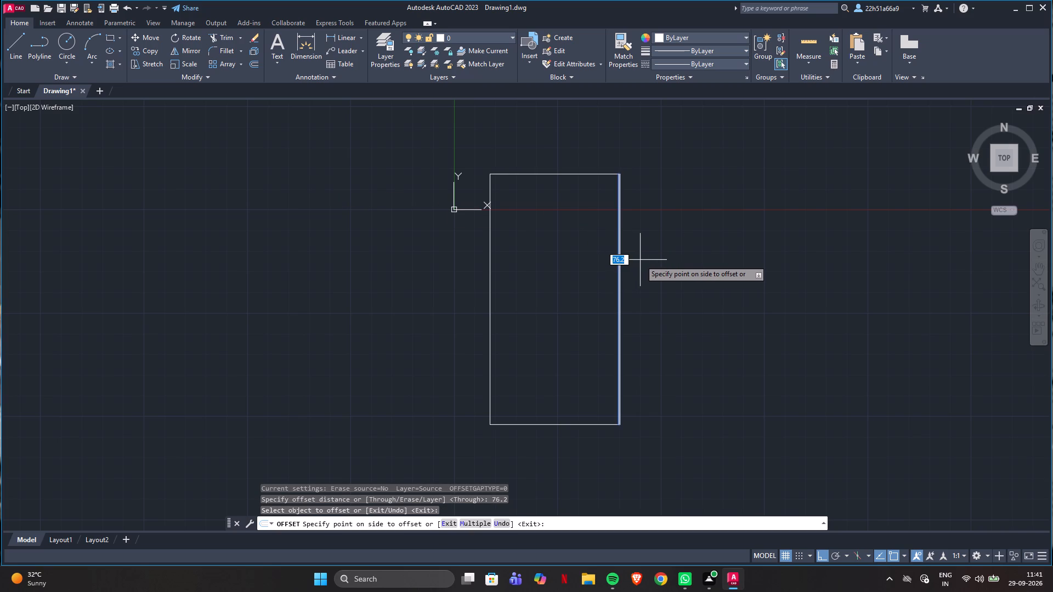
{"action": "left_click", "coordinate": [640, 260]}
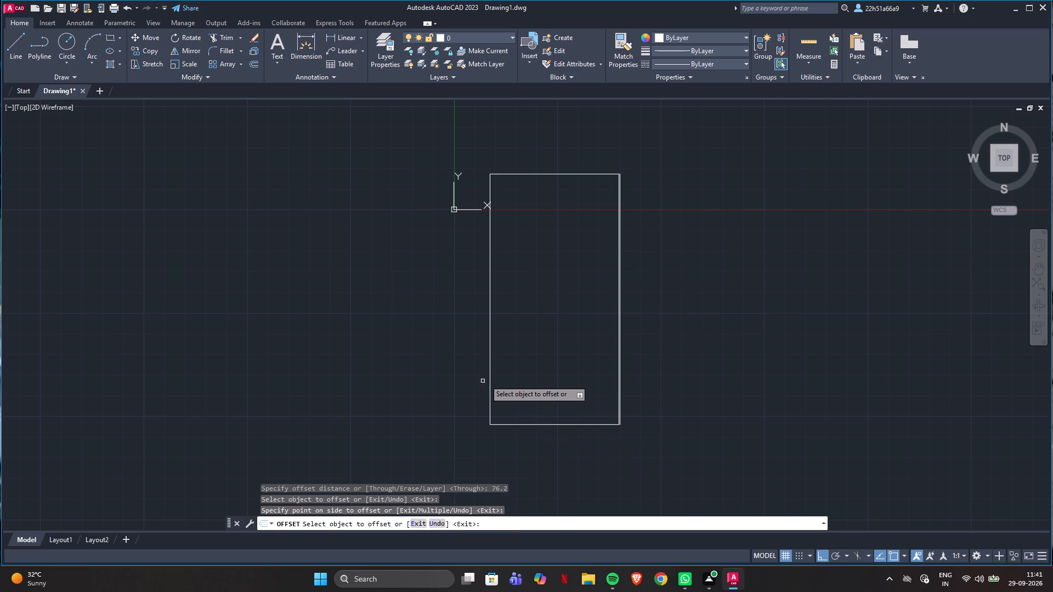
{"action": "left_click", "coordinate": [489, 378]}
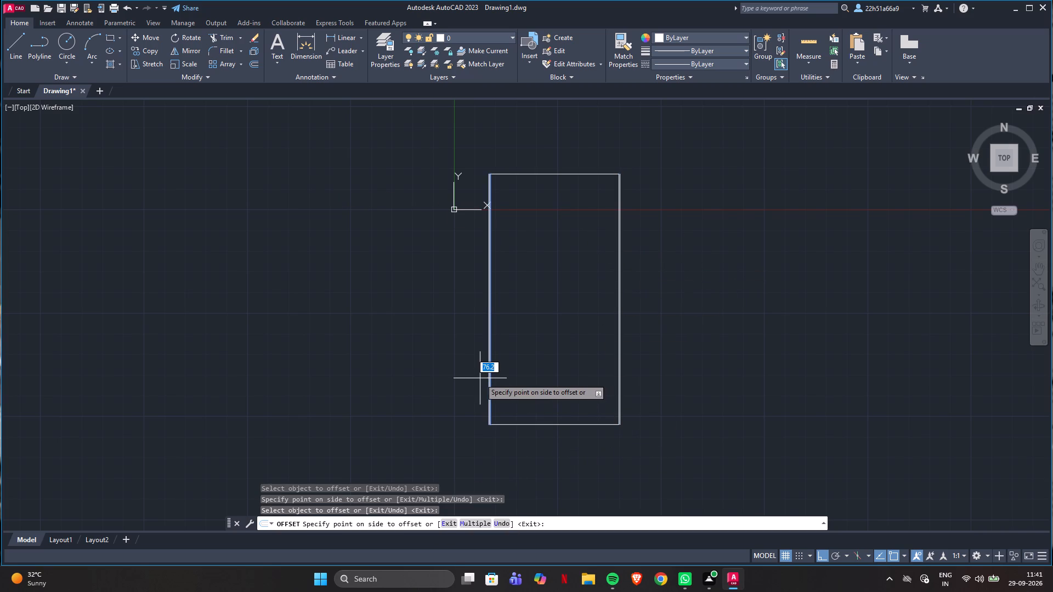
{"action": "left_click", "coordinate": [480, 378]}
{"action": "left_click", "coordinate": [524, 175]}
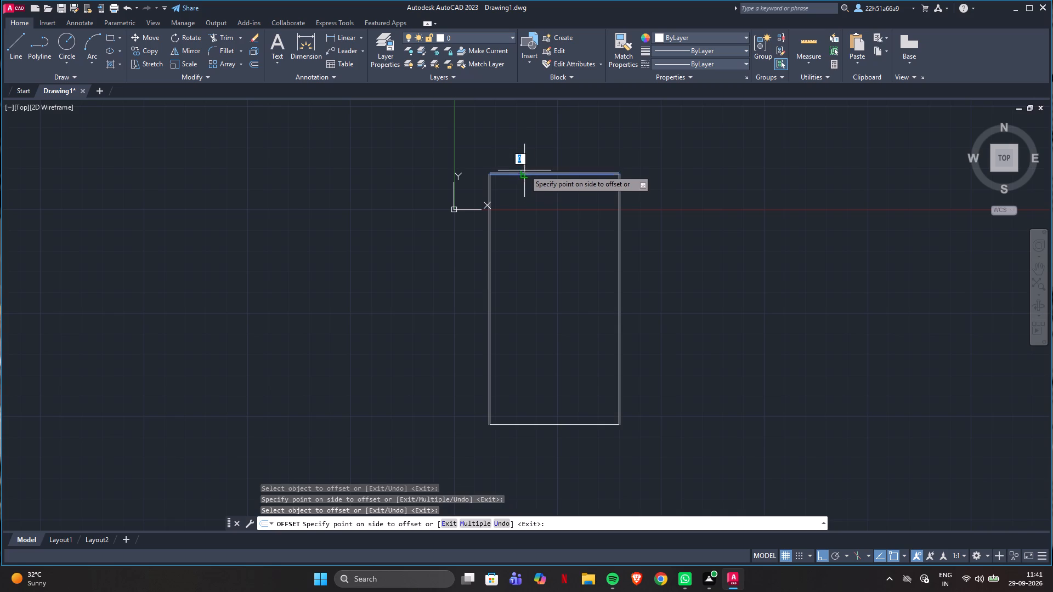
{"action": "left_click", "coordinate": [525, 165]}
{"action": "key", "text": "Escape"}
Stretch both ends of the outer top wall line outward to meet the outer right and left wall lines.
{"action": "scroll", "coordinate": [632, 187], "scroll_direction": "up", "scroll_amount": 3}
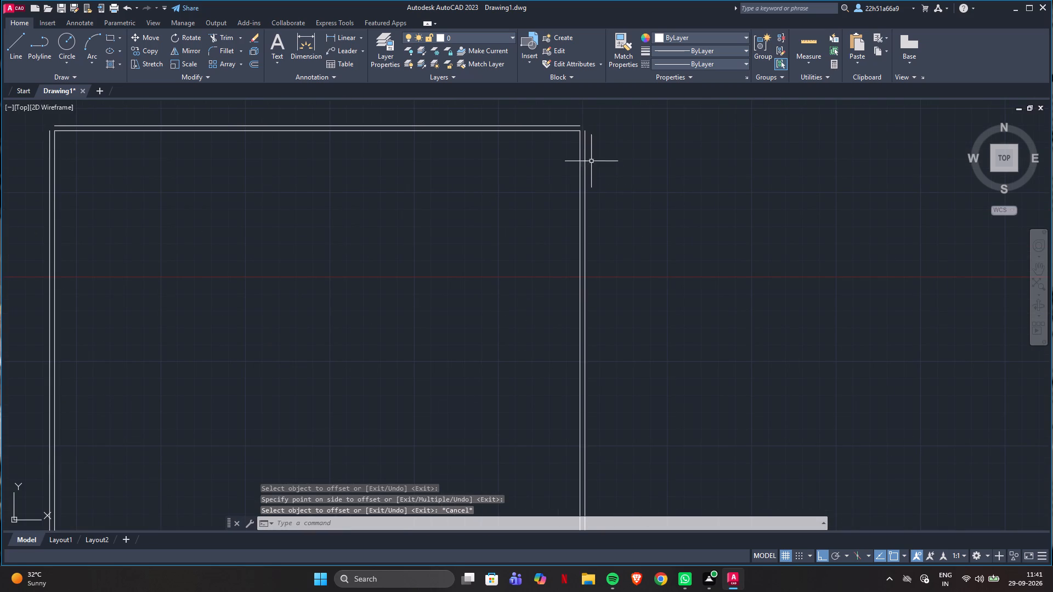
{"action": "scroll", "coordinate": [591, 125], "scroll_direction": "up", "scroll_amount": 1}
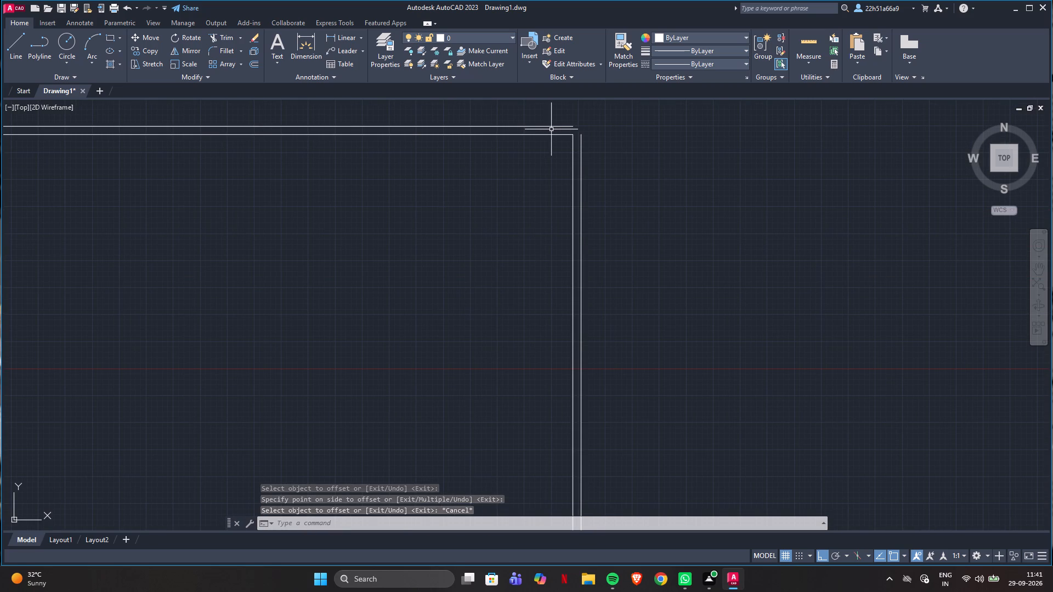
{"action": "left_click", "coordinate": [553, 128]}
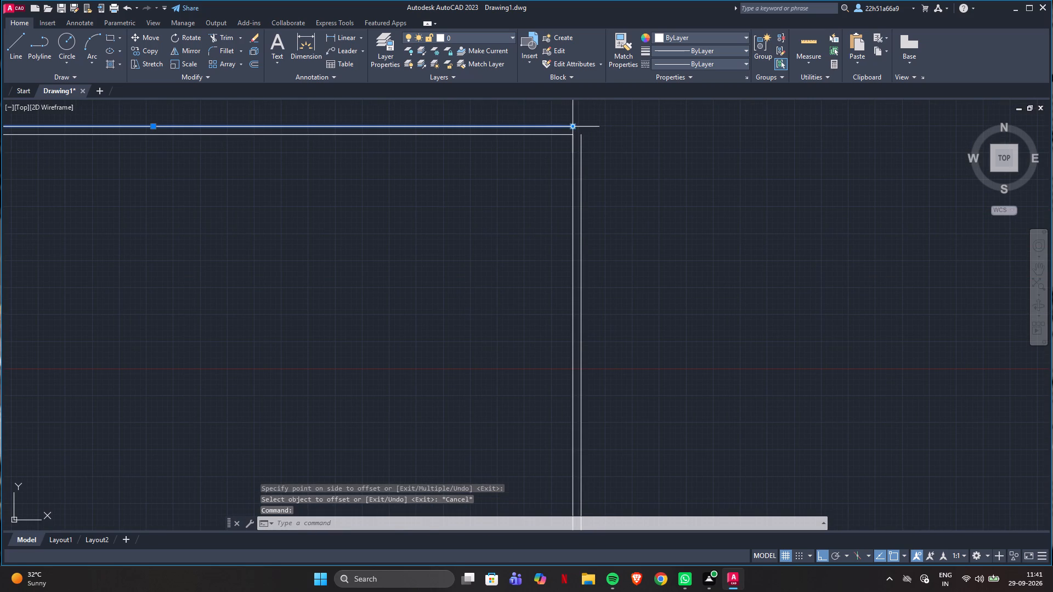
{"action": "left_click", "coordinate": [573, 128]}
{"action": "left_click", "coordinate": [584, 126]}
{"action": "key", "text": "Escape"}
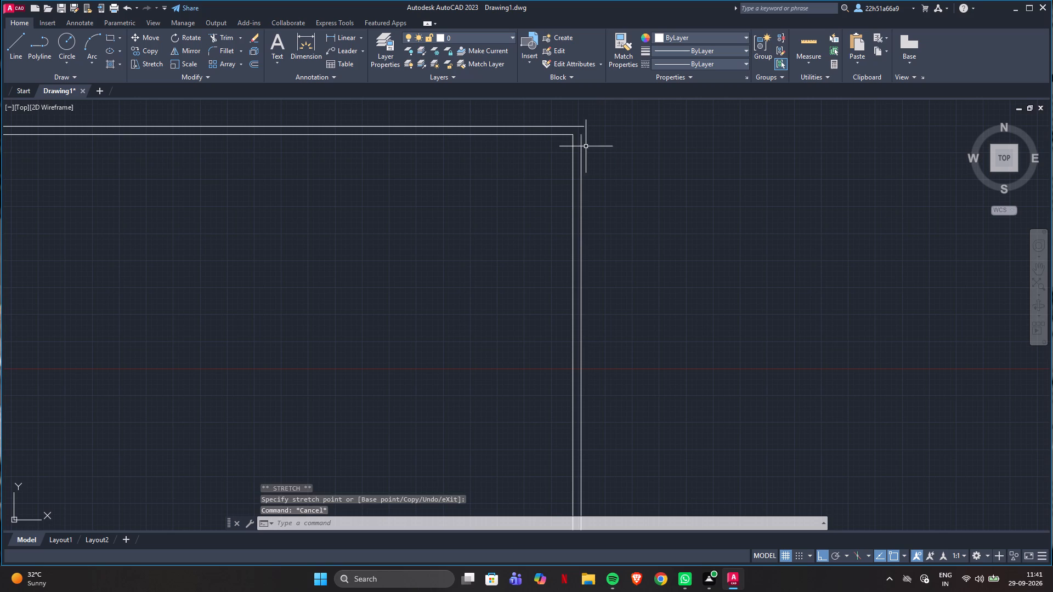
{"action": "left_click", "coordinate": [581, 145]}
{"action": "scroll", "coordinate": [648, 139], "scroll_direction": "down", "scroll_amount": 4}
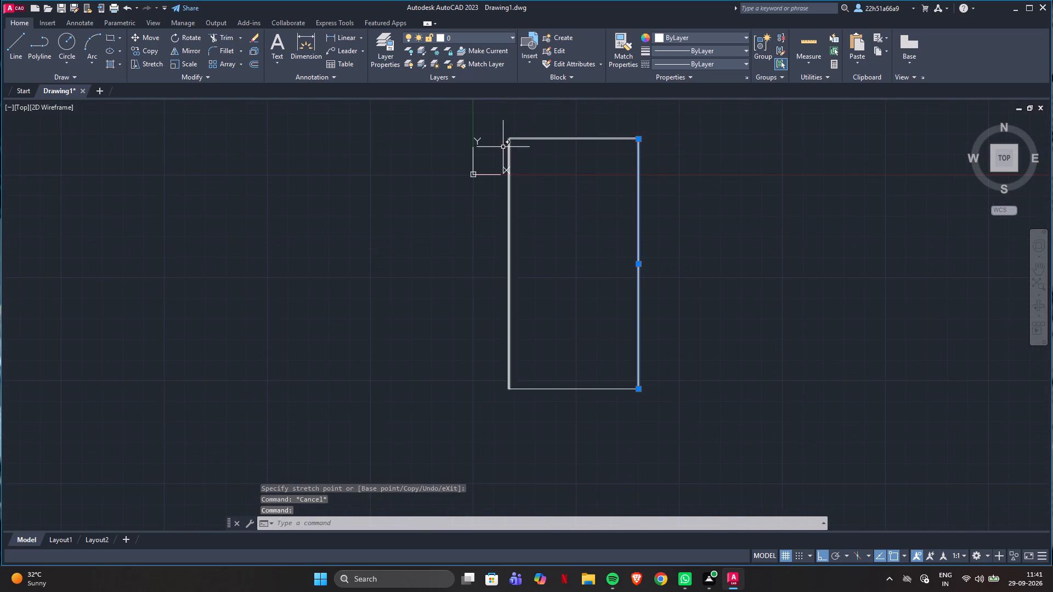
{"action": "scroll", "coordinate": [499, 139], "scroll_direction": "up", "scroll_amount": 3}
{"action": "left_click", "coordinate": [540, 133]}
{"action": "left_click", "coordinate": [536, 133]}
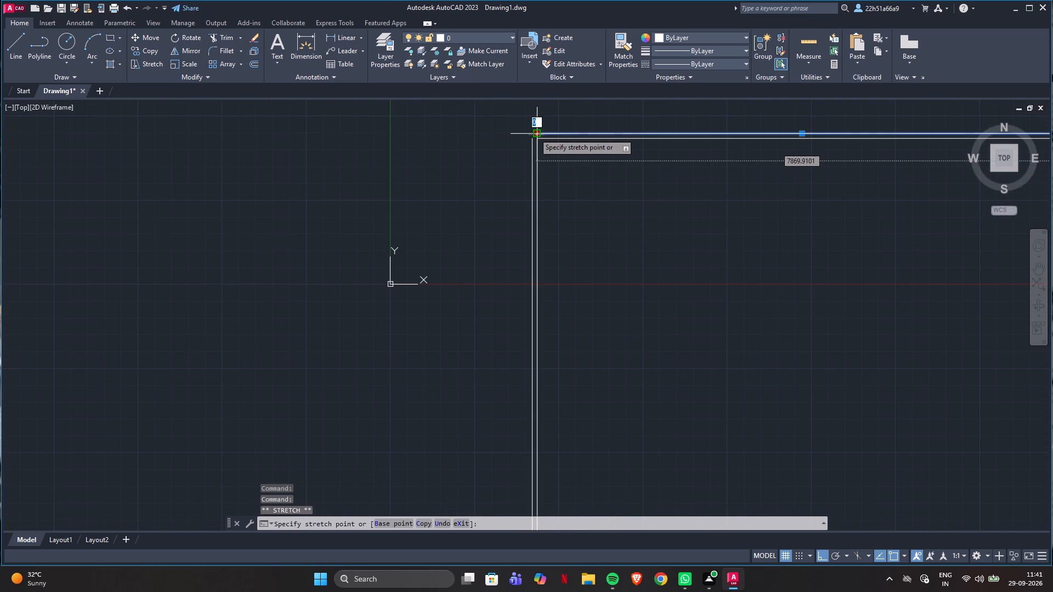
{"action": "left_click", "coordinate": [530, 133]}
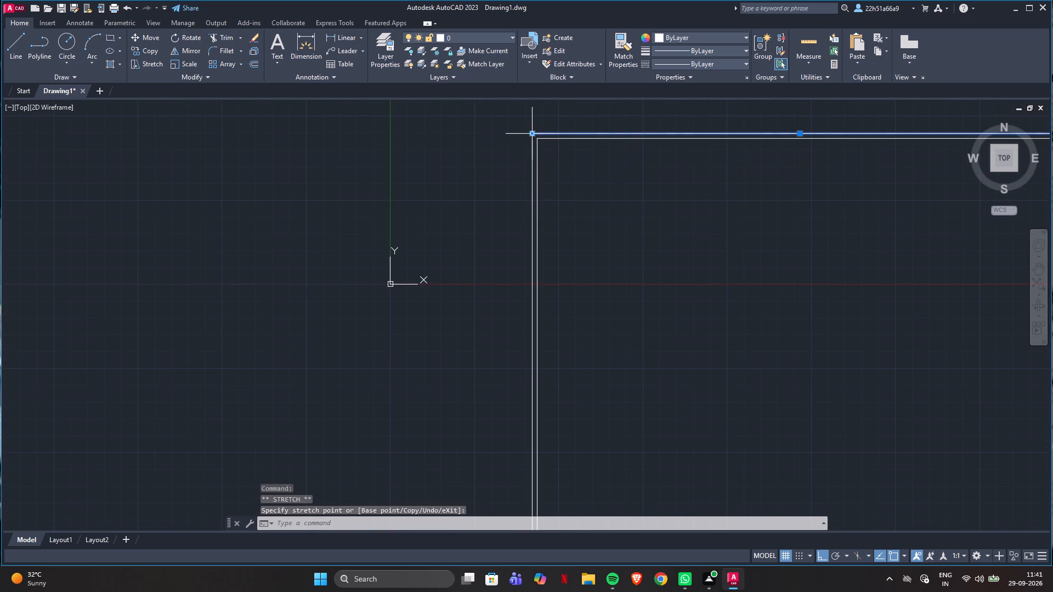
{"action": "key", "text": "Escape"}
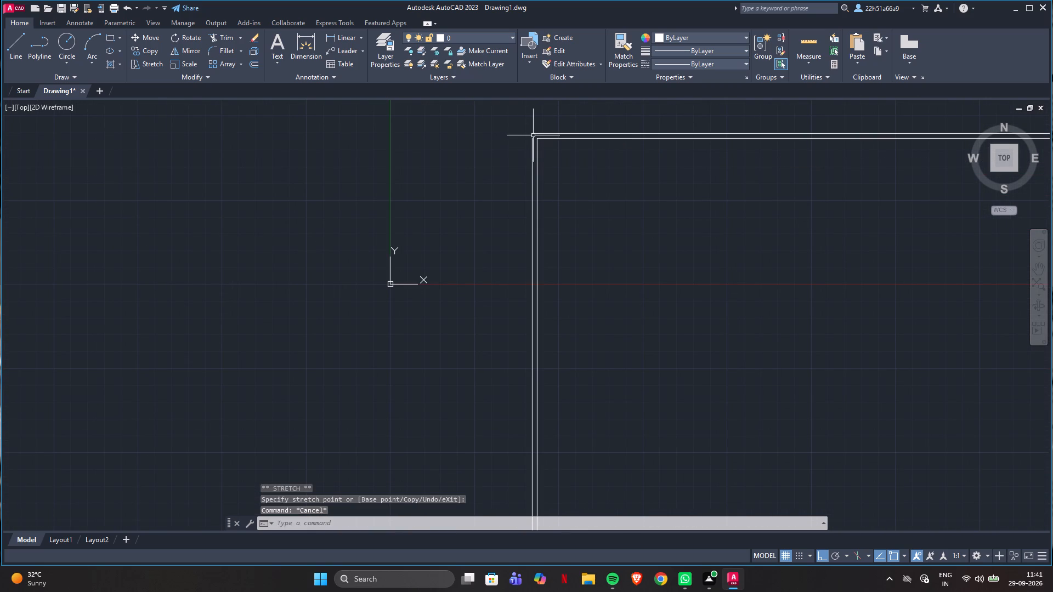
Stretch the upper ends of the outer left and outer right wall lines up to the outer top line.
{"action": "left_click", "coordinate": [531, 141]}
{"action": "left_click", "coordinate": [531, 140]}
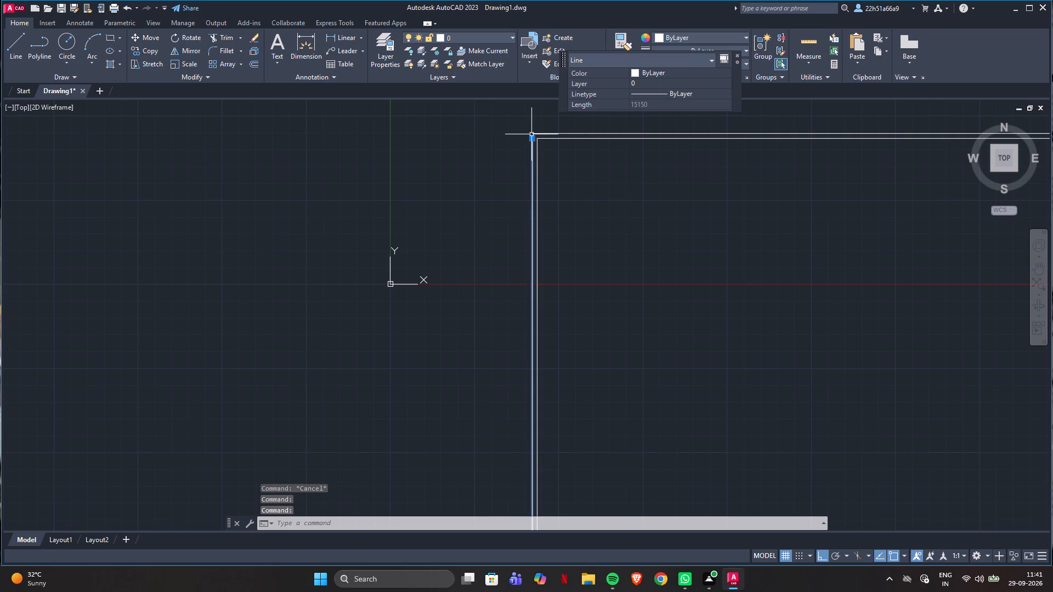
{"action": "left_click", "coordinate": [533, 138]}
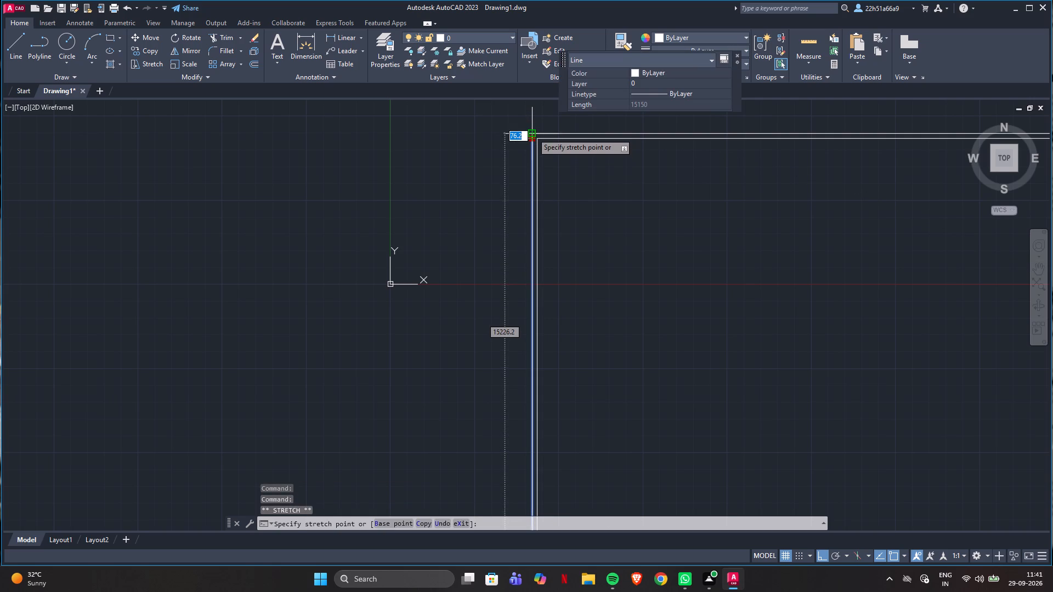
{"action": "left_click", "coordinate": [533, 133]}
{"action": "key", "text": "Escape"}
{"action": "scroll", "coordinate": [573, 214], "scroll_direction": "down", "scroll_amount": 2}
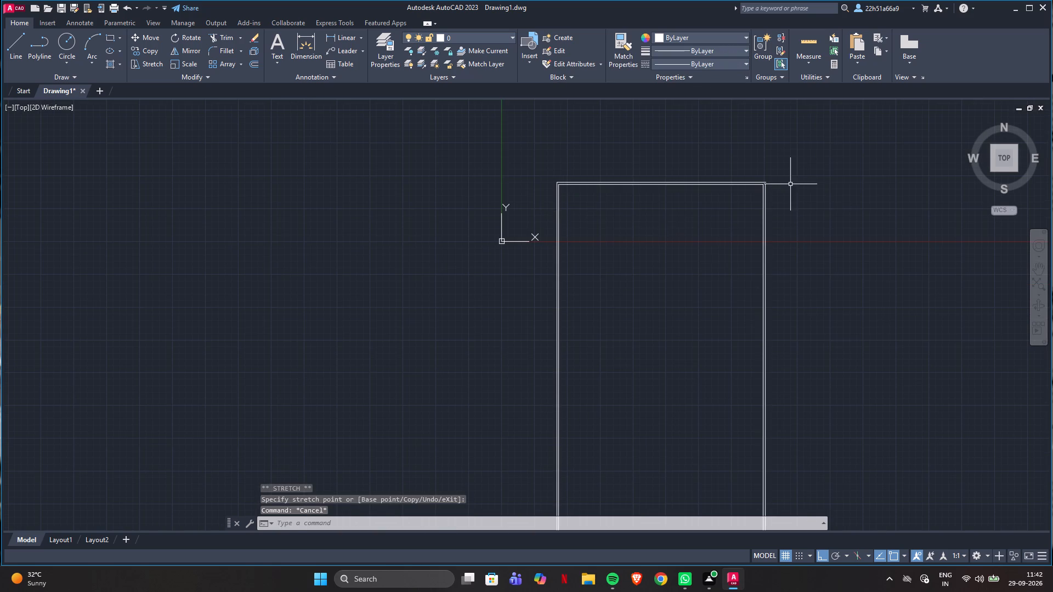
{"action": "scroll", "coordinate": [790, 184], "scroll_direction": "up", "scroll_amount": 3}
{"action": "left_click", "coordinate": [712, 192]}
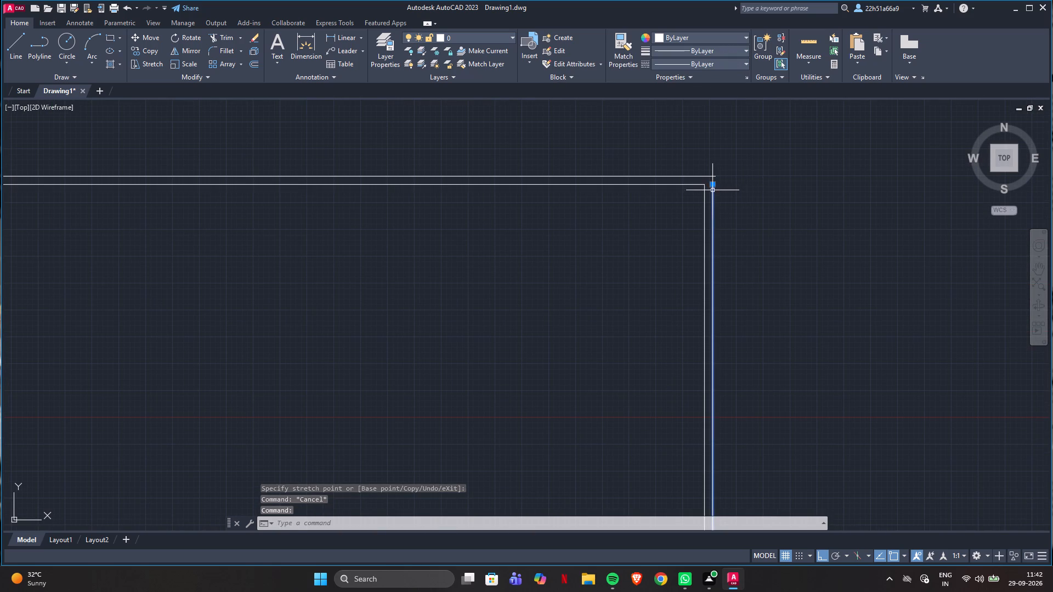
{"action": "left_click", "coordinate": [712, 185]}
{"action": "left_click", "coordinate": [712, 177]}
{"action": "key", "text": "Escape"}
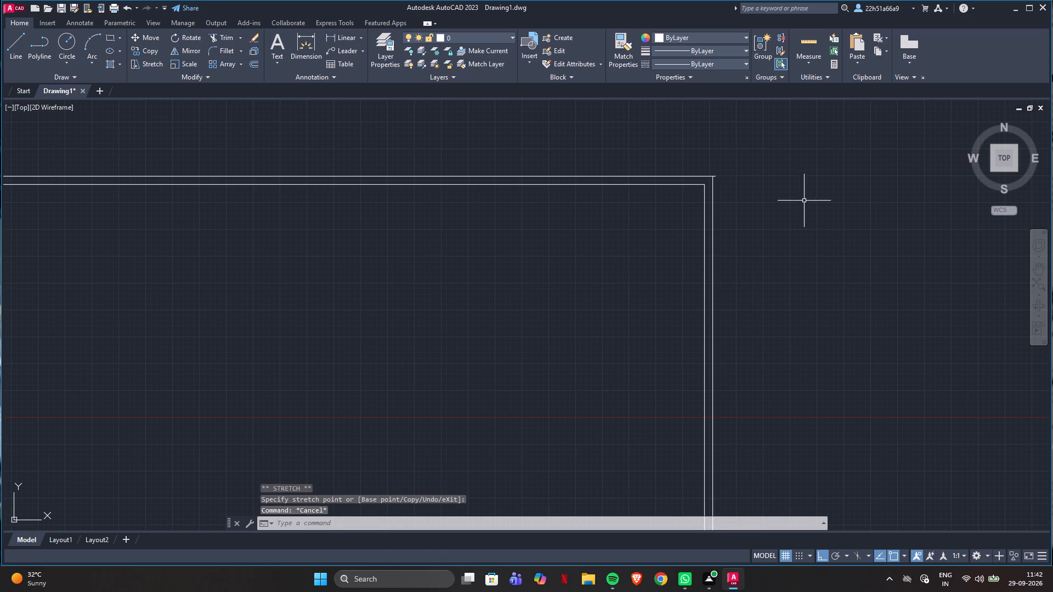
Pull the overshooting right end of the outer top line back to the outer right wall line.
{"action": "left_click", "coordinate": [715, 176]}
{"action": "left_click", "coordinate": [715, 176]}
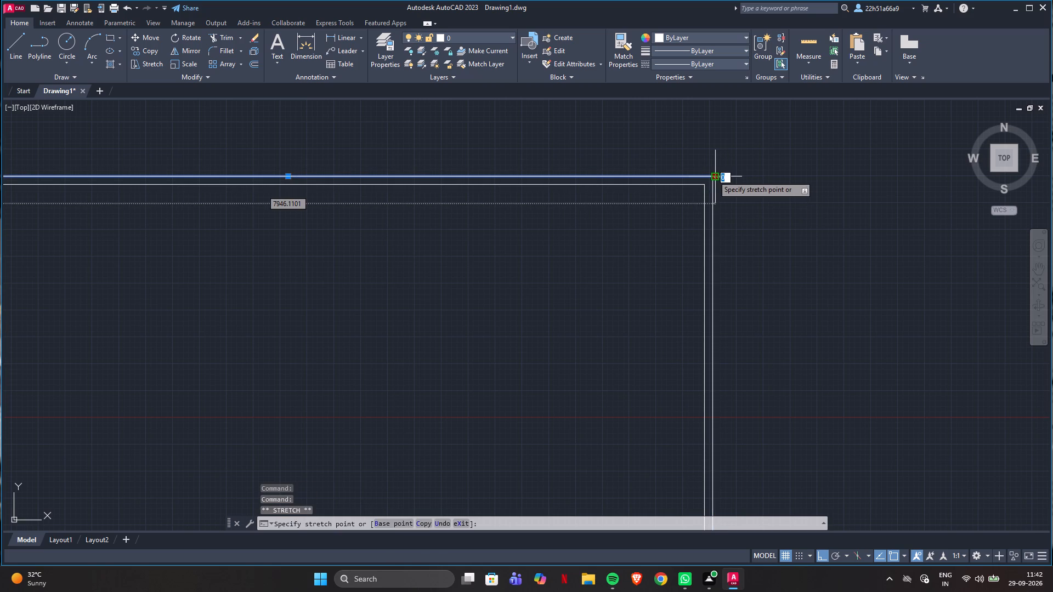
{"action": "left_click", "coordinate": [709, 175]}
{"action": "key", "text": "Escape"}
Offset the bottom side of the outline outward by 100 mm.
{"action": "scroll", "coordinate": [767, 167], "scroll_direction": "down", "scroll_amount": 3}
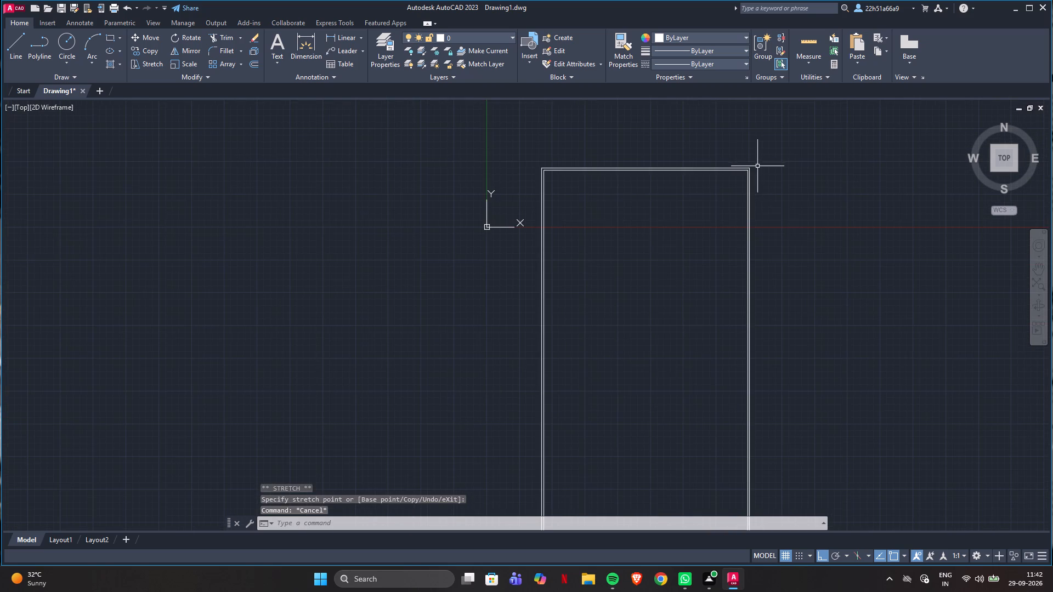
{"action": "scroll", "coordinate": [780, 244], "scroll_direction": "down", "scroll_amount": 2}
{"action": "scroll", "coordinate": [772, 371], "scroll_direction": "up", "scroll_amount": 5}
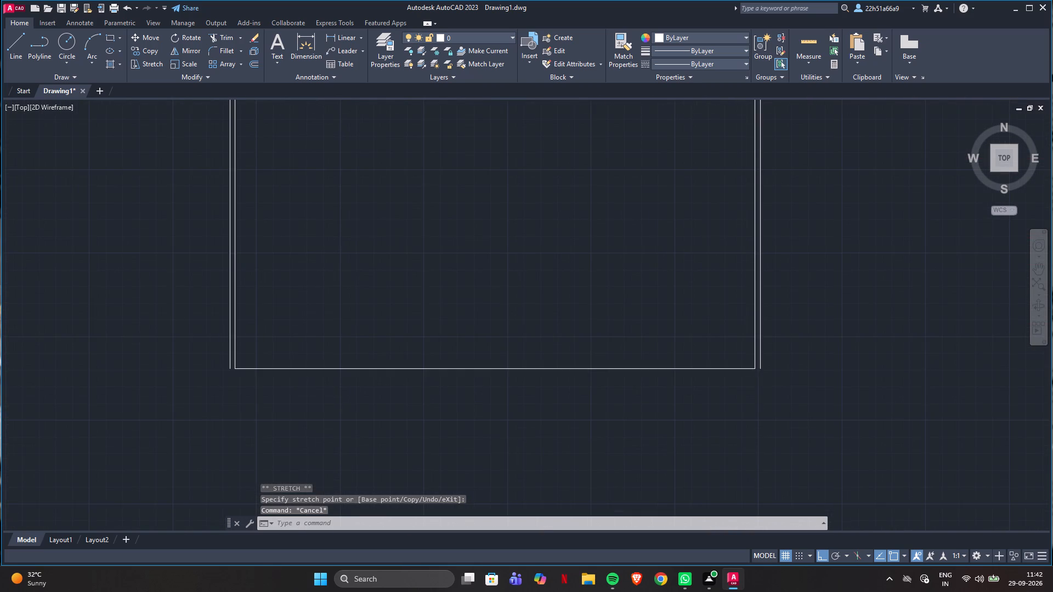
{"action": "scroll", "coordinate": [887, 364], "scroll_direction": "down", "scroll_amount": 3}
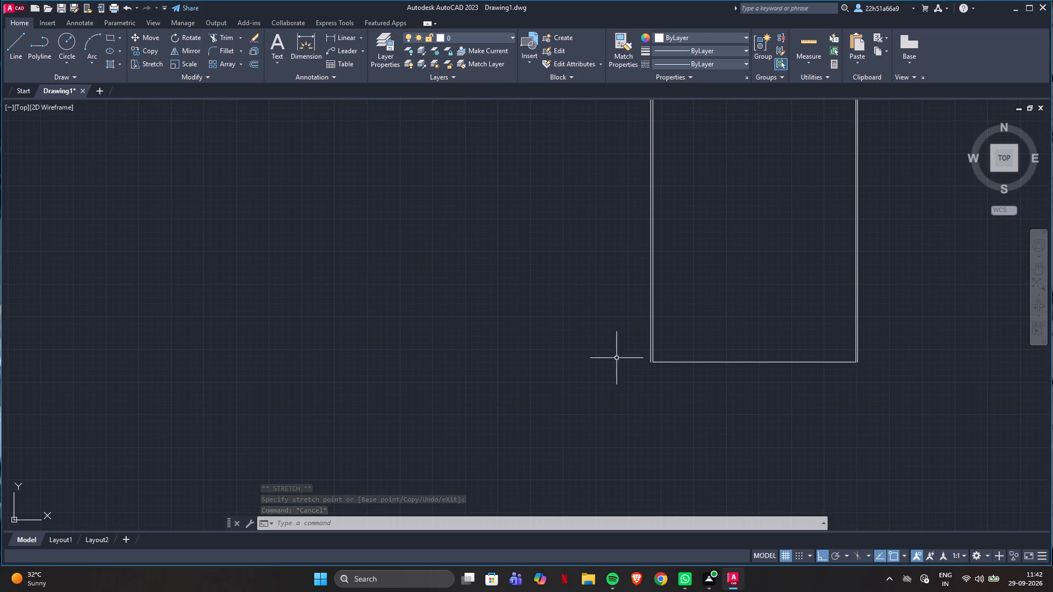
{"action": "scroll", "coordinate": [694, 376], "scroll_direction": "up", "scroll_amount": 1}
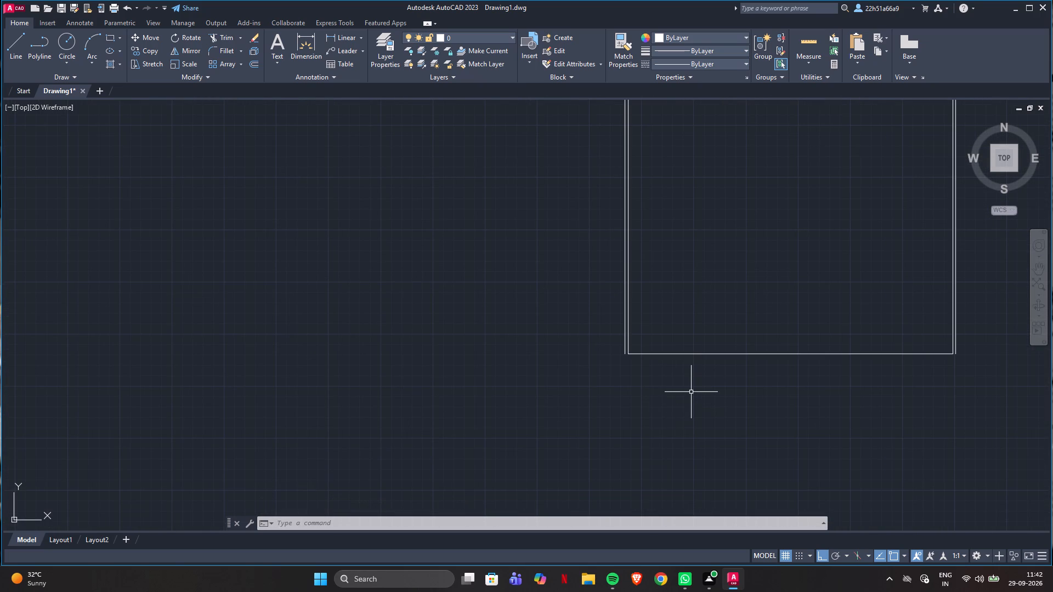
{"action": "type", "text": "of"}
{"action": "key", "text": "Return"}
{"action": "type", "text": "100"}
{"action": "key", "text": "Return"}
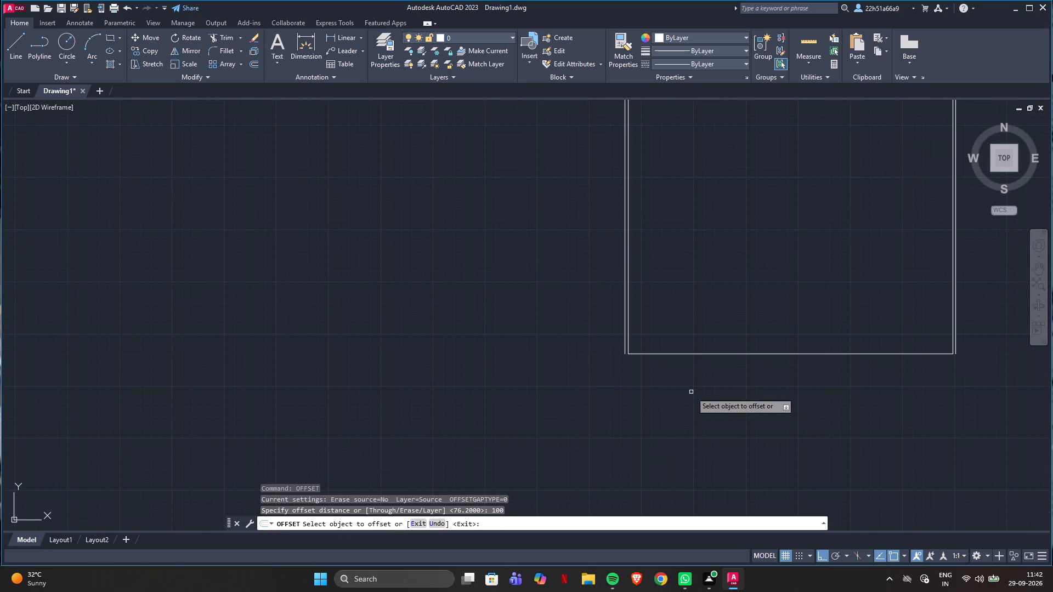
{"action": "left_click", "coordinate": [716, 354]}
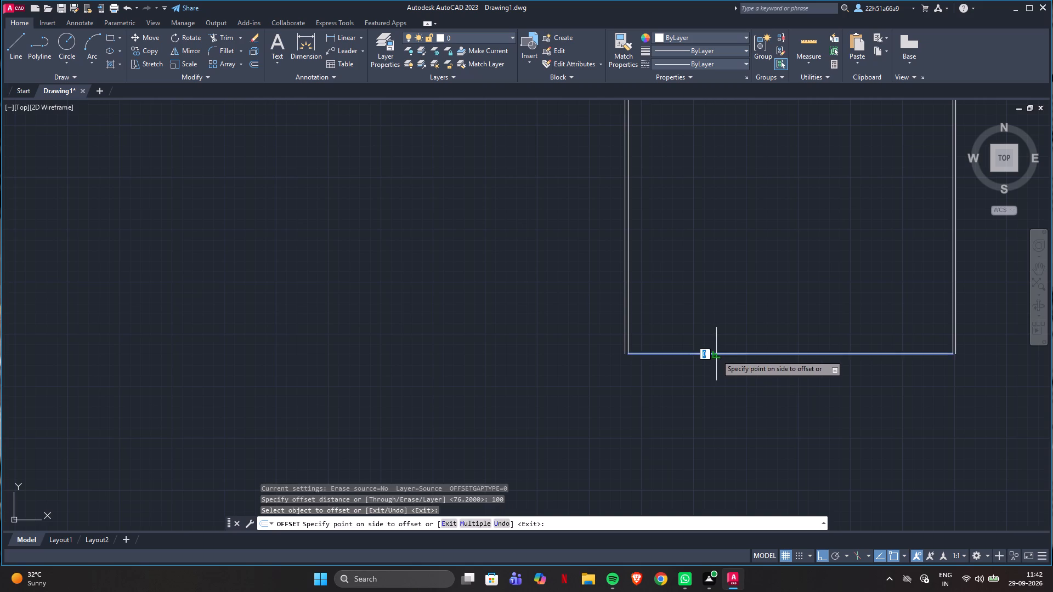
{"action": "left_click", "coordinate": [718, 372]}
{"action": "key", "text": "Escape"}
Close the outer wall's bottom-right corner by stretching the outer right line down and the outer bottom line outward until they meet.
{"action": "scroll", "coordinate": [984, 362], "scroll_direction": "up", "scroll_amount": 3}
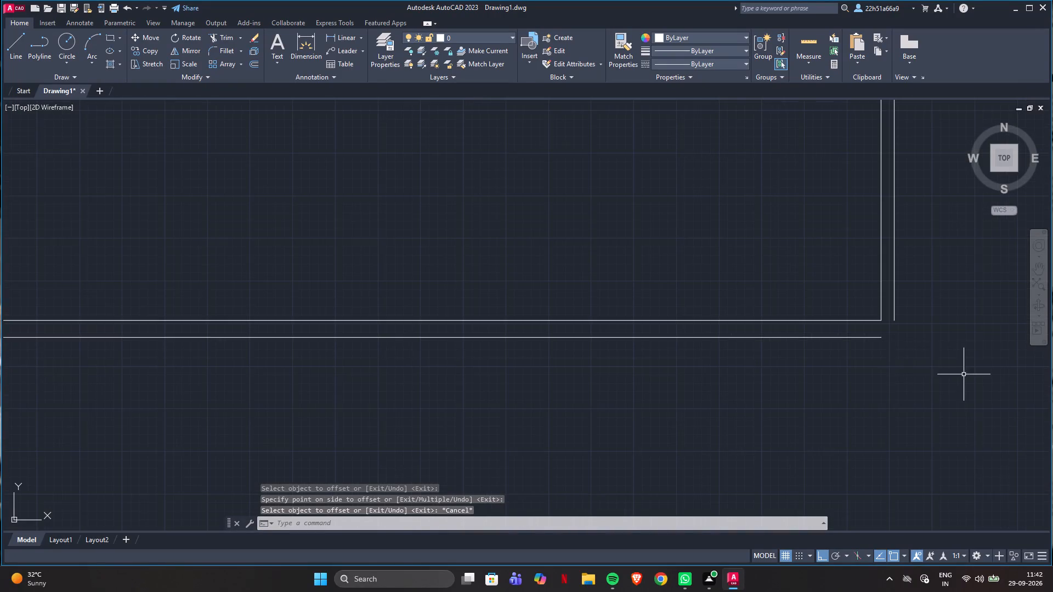
{"action": "scroll", "coordinate": [895, 337], "scroll_direction": "up", "scroll_amount": 2}
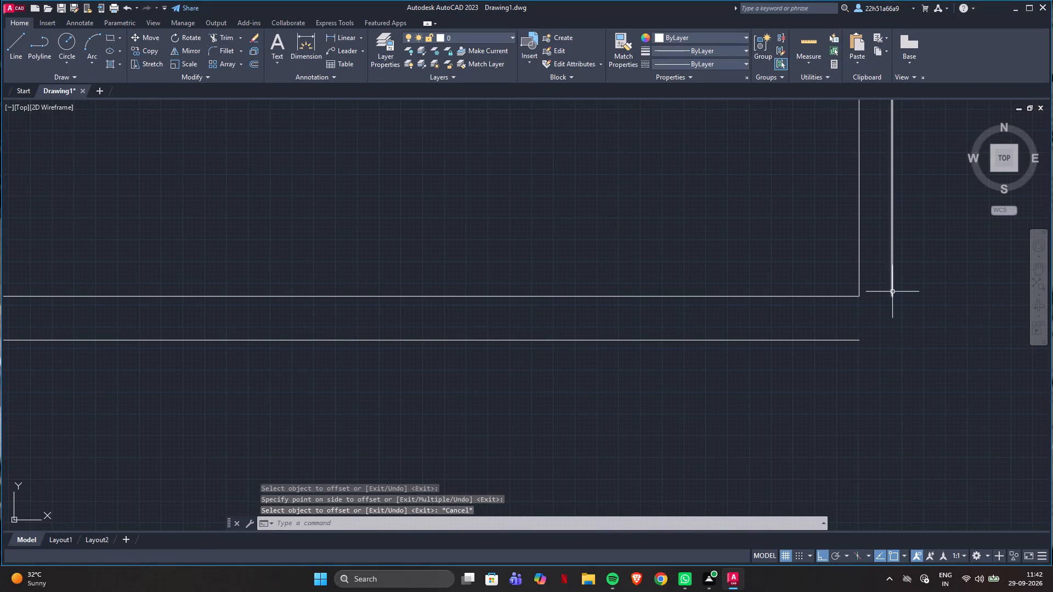
{"action": "left_click", "coordinate": [891, 292]}
{"action": "left_click", "coordinate": [892, 300]}
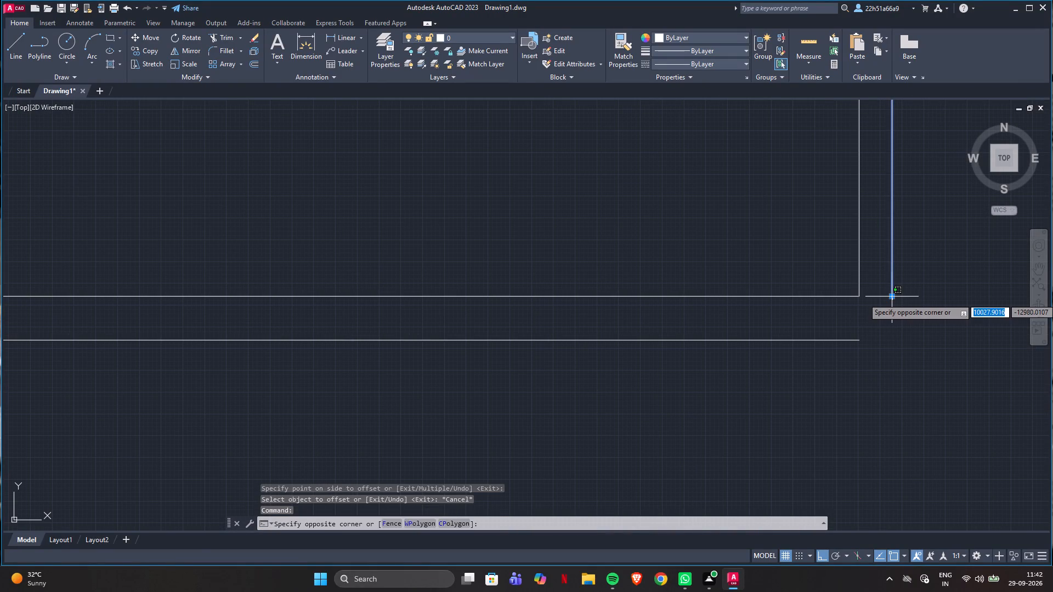
{"action": "left_click", "coordinate": [892, 298]}
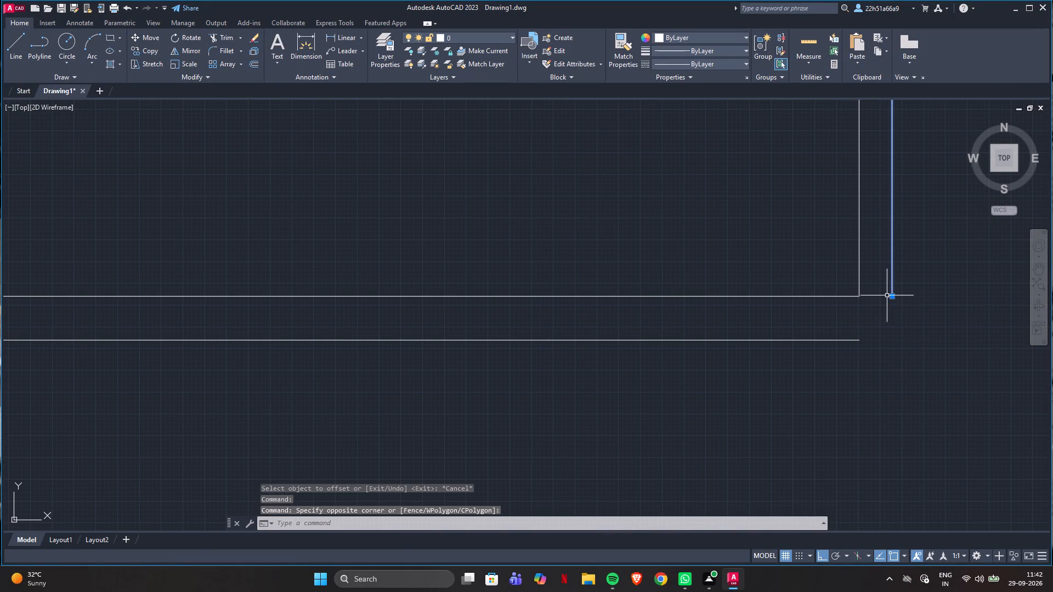
{"action": "left_click", "coordinate": [890, 295]}
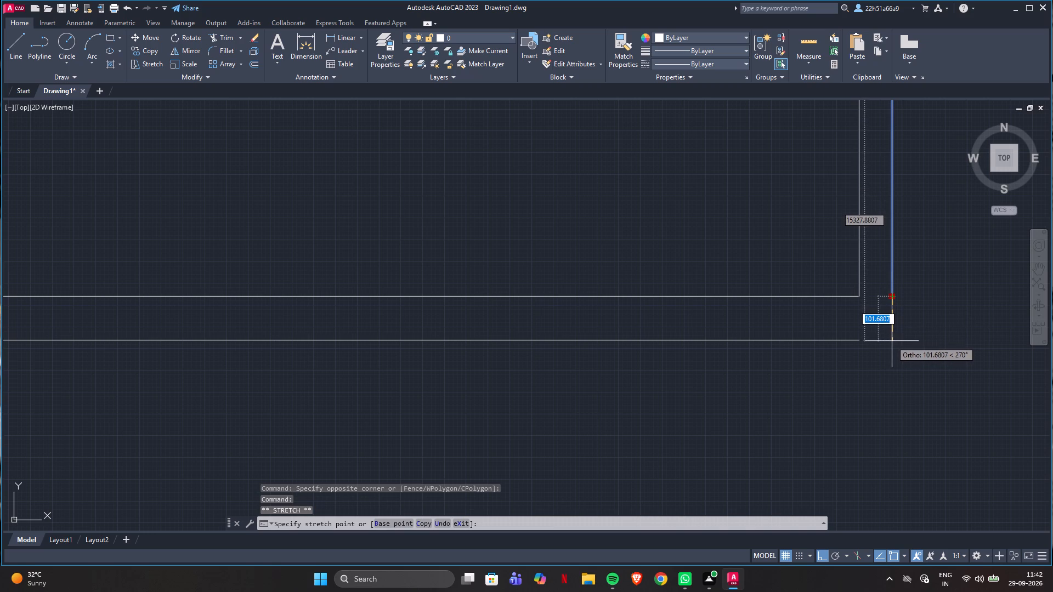
{"action": "left_click", "coordinate": [892, 341]}
{"action": "left_click", "coordinate": [857, 340]}
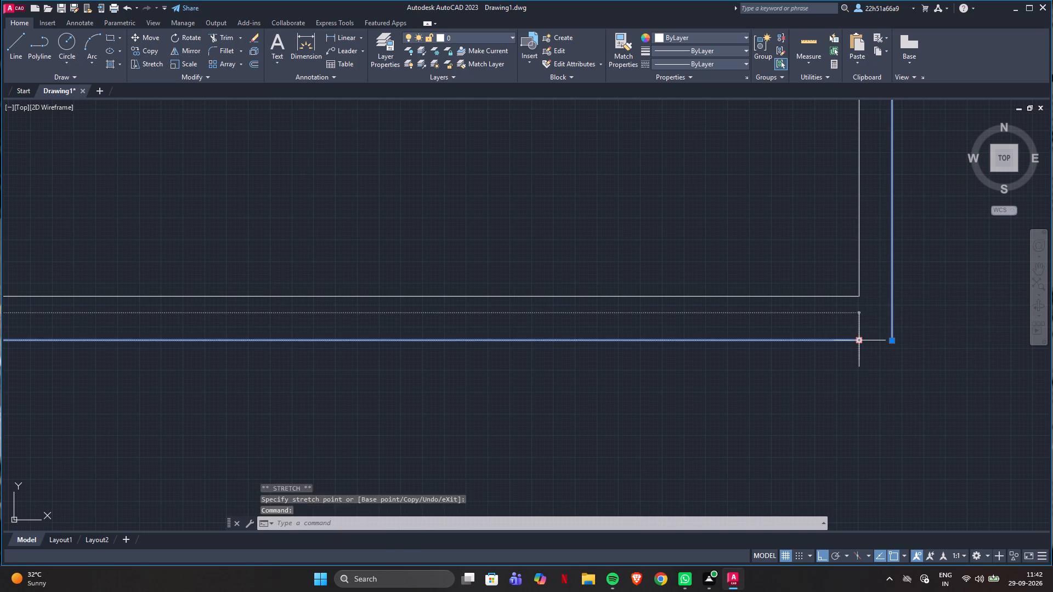
{"action": "left_click", "coordinate": [858, 340]}
{"action": "left_click", "coordinate": [891, 340]}
{"action": "key", "text": "Escape"}
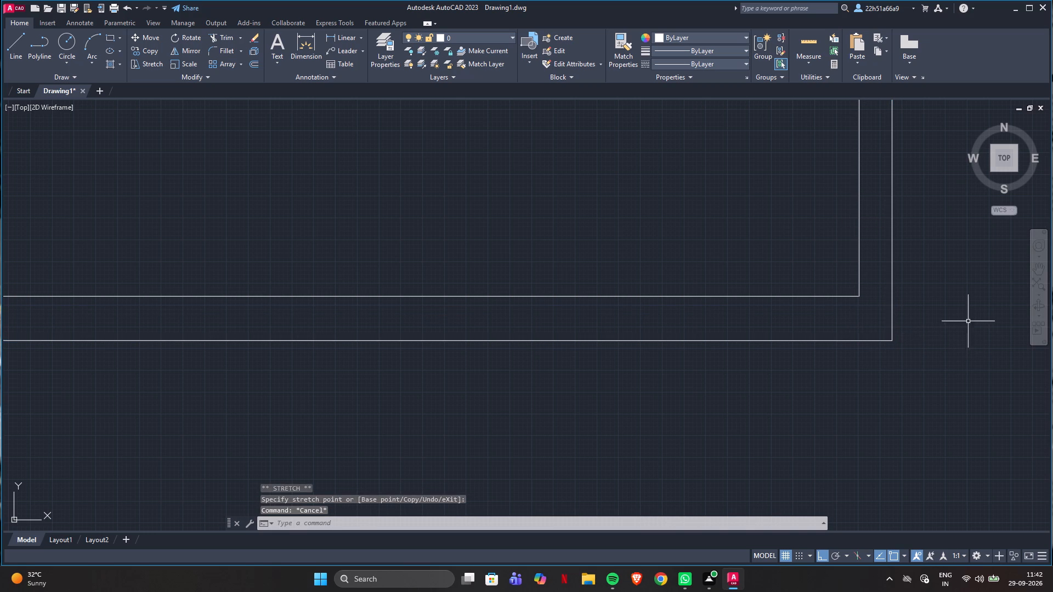
Close the outer wall's bottom-left corner by stretching the outer left line down and the outer bottom line outward until they meet.
{"action": "scroll", "coordinate": [913, 314], "scroll_direction": "down", "scroll_amount": 3}
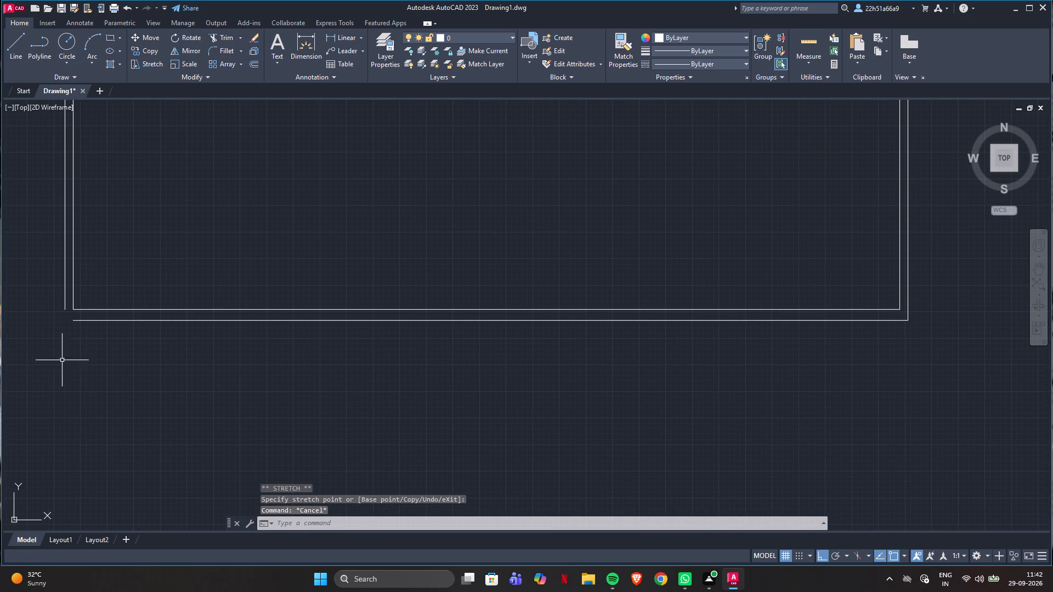
{"action": "scroll", "coordinate": [46, 320], "scroll_direction": "up", "scroll_amount": 2}
{"action": "left_click", "coordinate": [94, 292]}
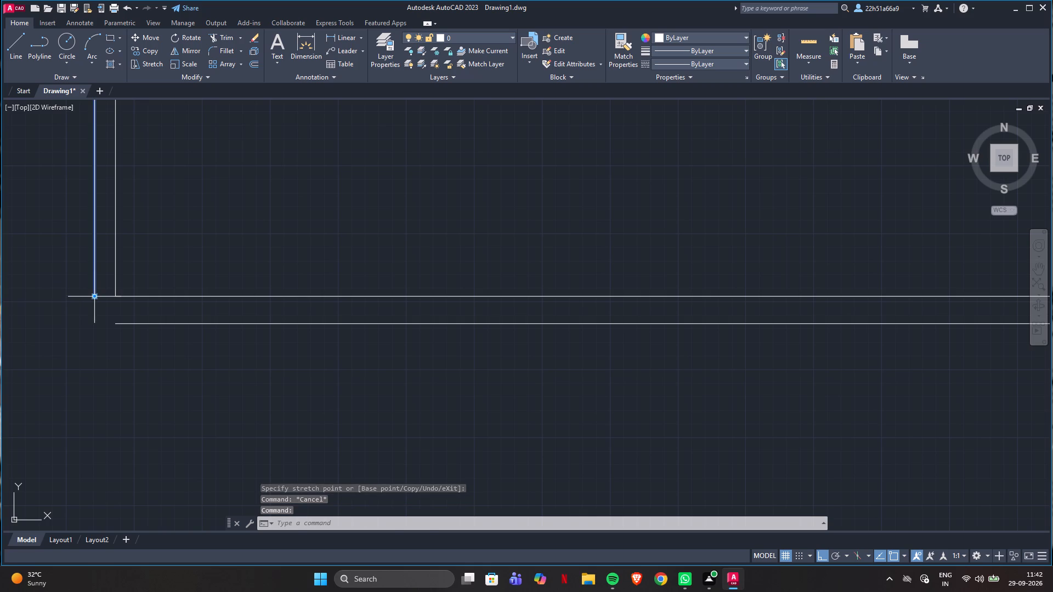
{"action": "left_click", "coordinate": [93, 297]}
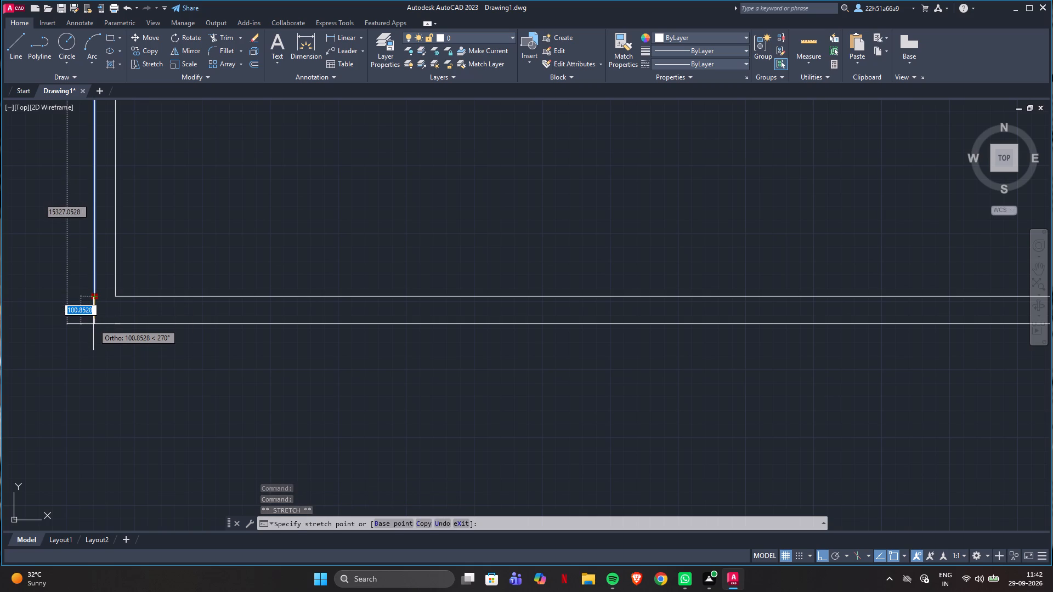
{"action": "left_click", "coordinate": [93, 324]}
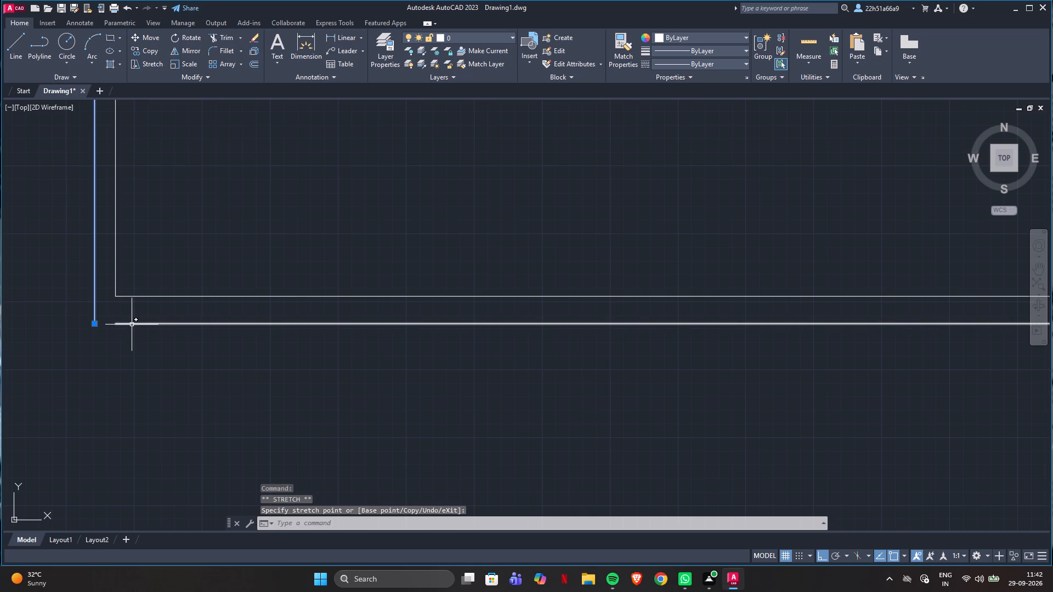
{"action": "left_click", "coordinate": [131, 325]}
{"action": "left_click", "coordinate": [116, 325]}
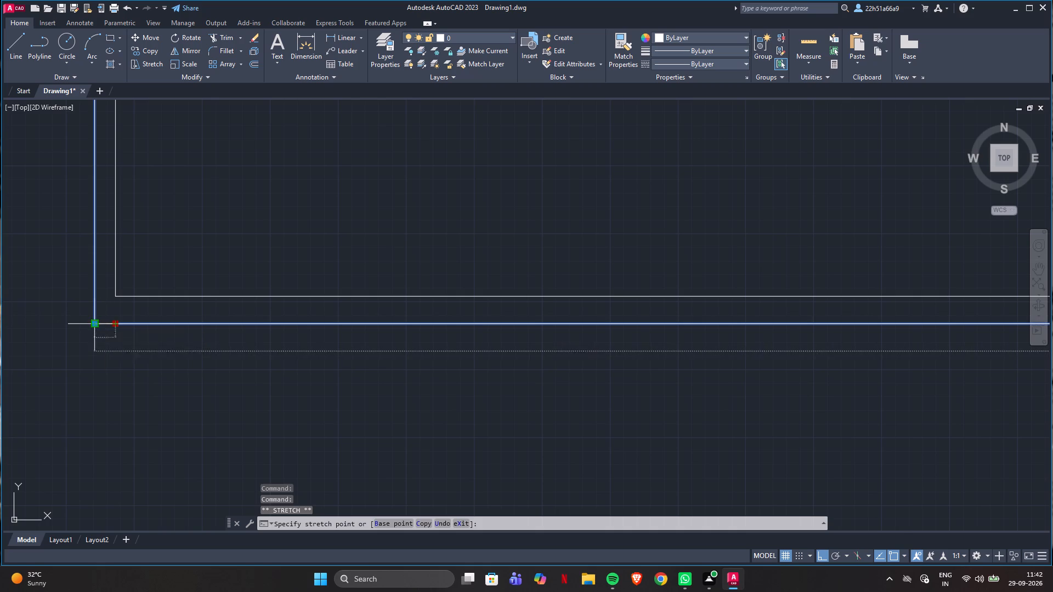
{"action": "left_click", "coordinate": [97, 325]}
{"action": "key", "text": "Escape"}
Look over the double-line outer walls of the plan from the bottom side to the top side.
{"action": "scroll", "coordinate": [305, 331], "scroll_direction": "down", "scroll_amount": 3}
{"action": "scroll", "coordinate": [252, 305], "scroll_direction": "down", "scroll_amount": 2}
{"action": "scroll", "coordinate": [542, 384], "scroll_direction": "down", "scroll_amount": 2}
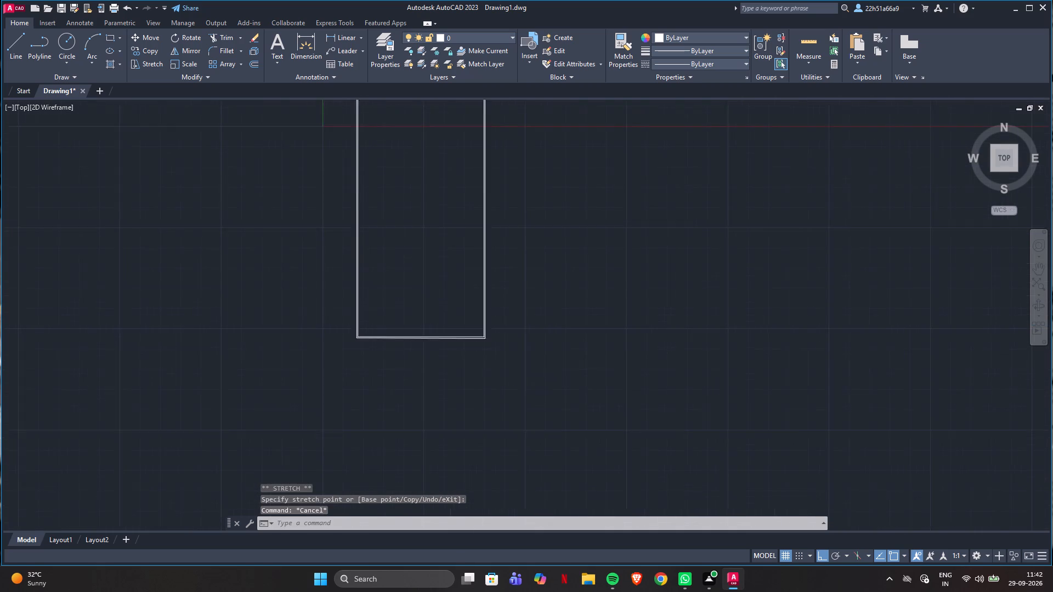
{"action": "scroll", "coordinate": [479, 254], "scroll_direction": "up", "scroll_amount": 2}
{"action": "scroll", "coordinate": [445, 266], "scroll_direction": "down", "scroll_amount": 2}
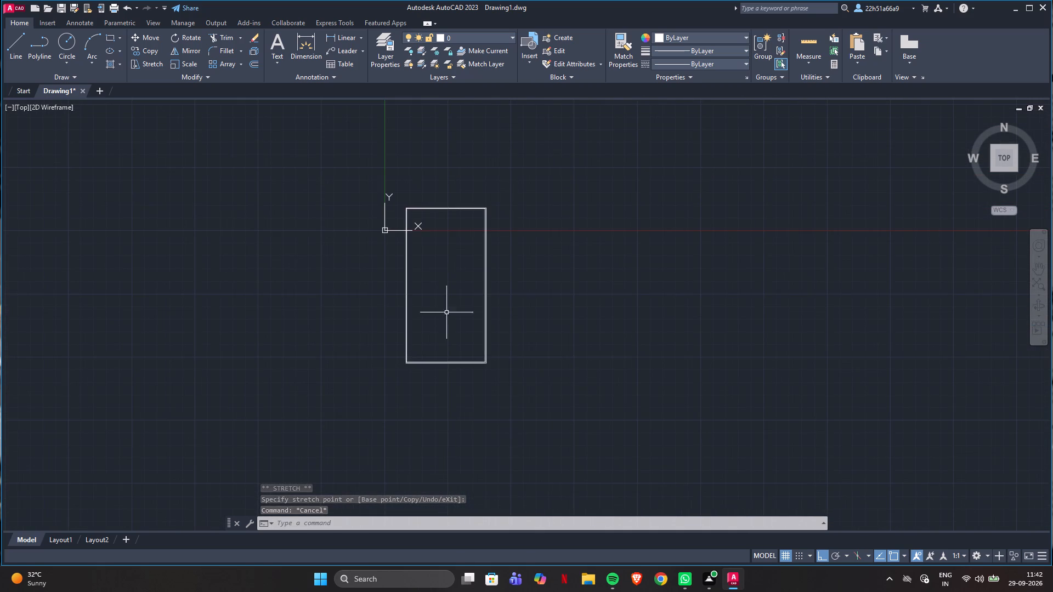
{"action": "scroll", "coordinate": [480, 415], "scroll_direction": "up", "scroll_amount": 1}
{"action": "scroll", "coordinate": [433, 316], "scroll_direction": "up", "scroll_amount": 2}
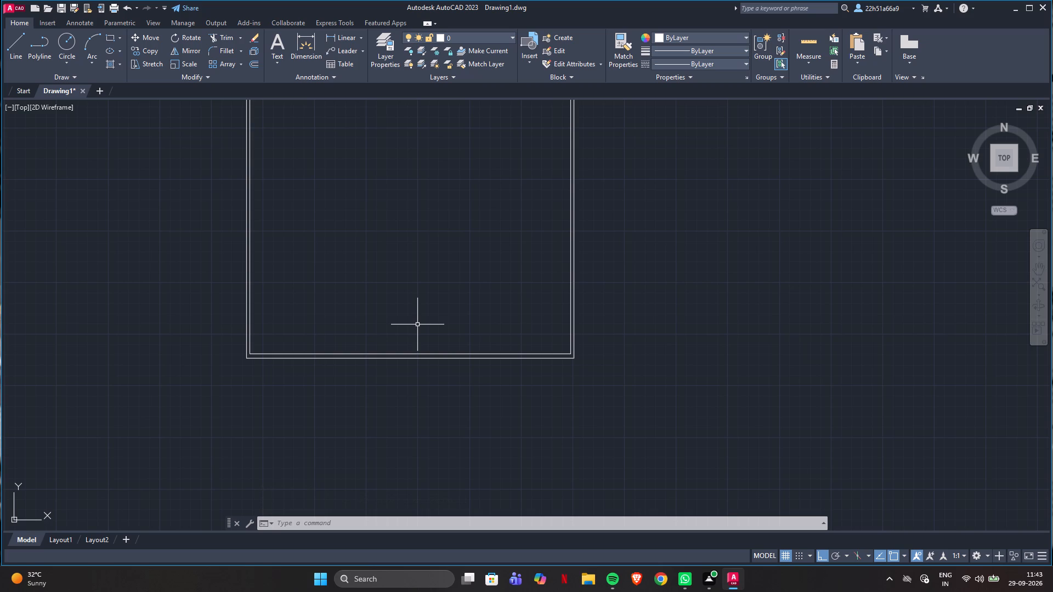
{"action": "scroll", "coordinate": [419, 417], "scroll_direction": "down", "scroll_amount": 2}
{"action": "scroll", "coordinate": [403, 134], "scroll_direction": "up", "scroll_amount": 2}
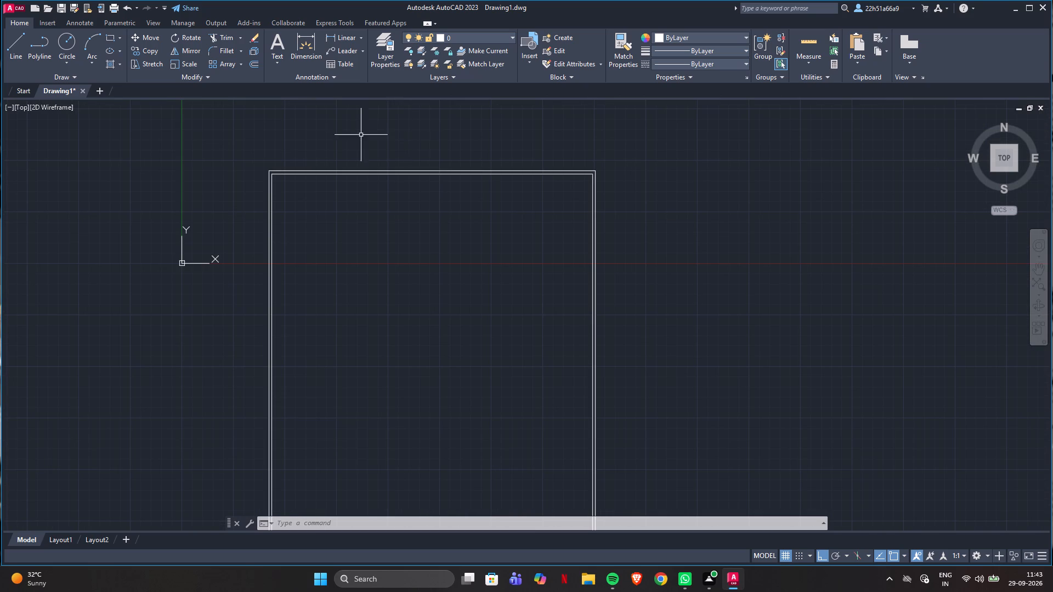
{"action": "scroll", "coordinate": [389, 146], "scroll_direction": "down", "scroll_amount": 3}
{"action": "scroll", "coordinate": [395, 329], "scroll_direction": "up", "scroll_amount": 1}
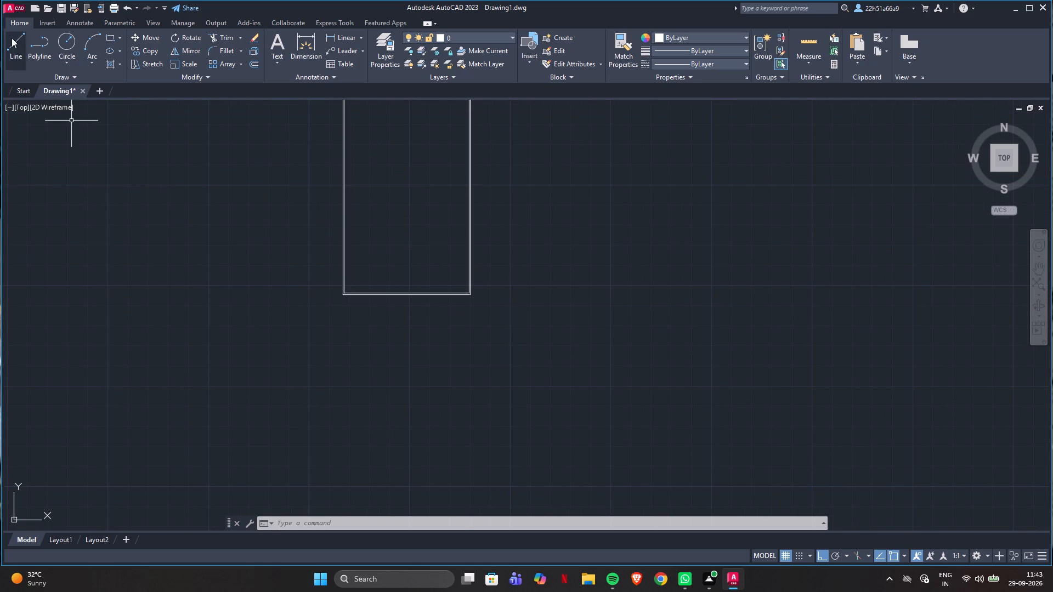
Offset the inner bottom wall line upward into the plan by 2400 mm.
{"action": "type", "text": "of"}
{"action": "key", "text": "Return"}
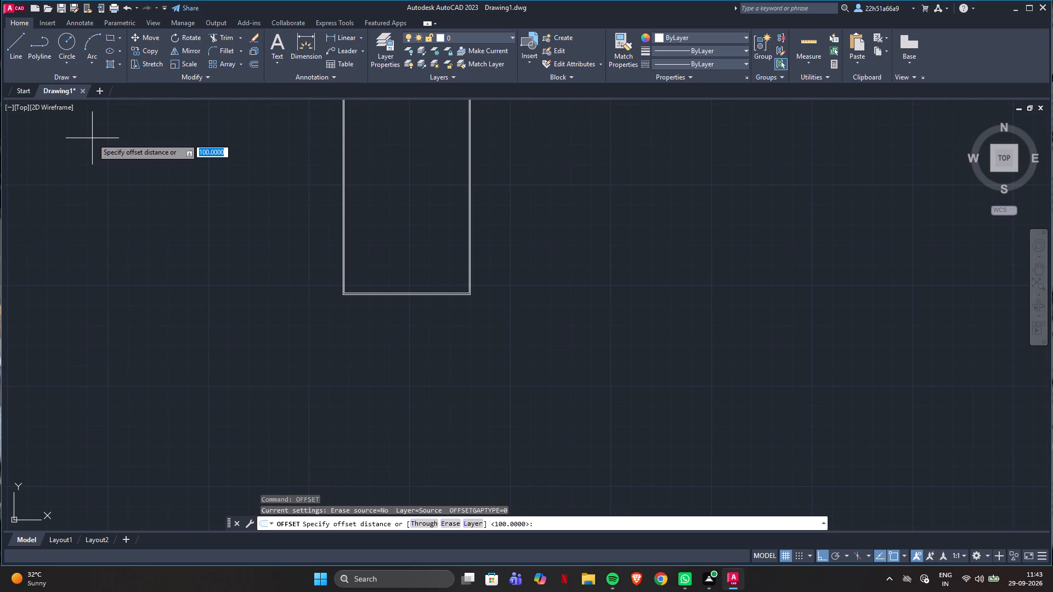
{"action": "type", "text": "24"}
{"action": "type", "text": "00"}
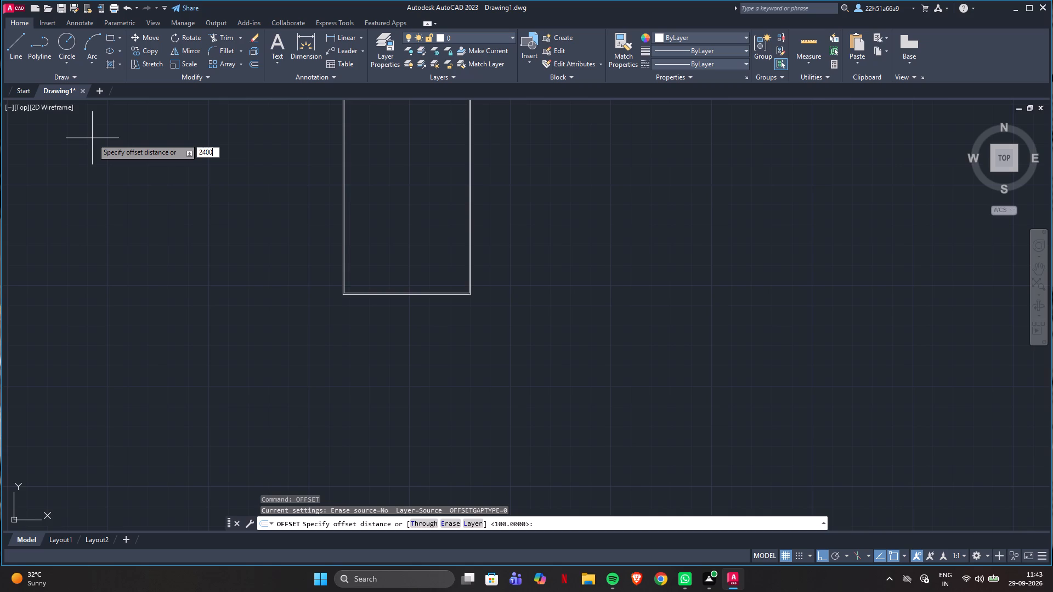
{"action": "key", "text": "Return"}
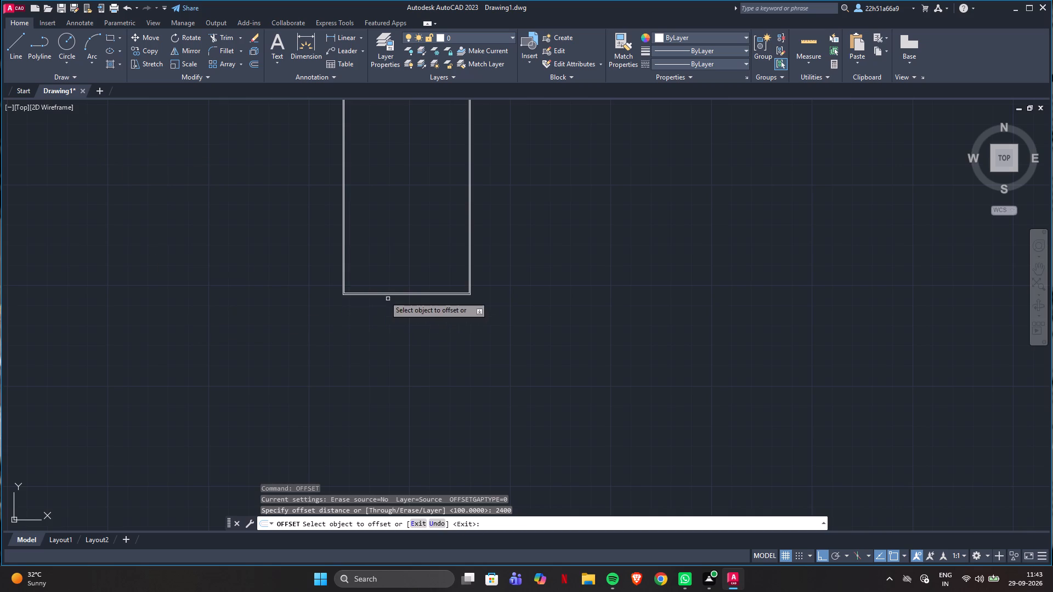
{"action": "scroll", "coordinate": [372, 294], "scroll_direction": "up", "scroll_amount": 3}
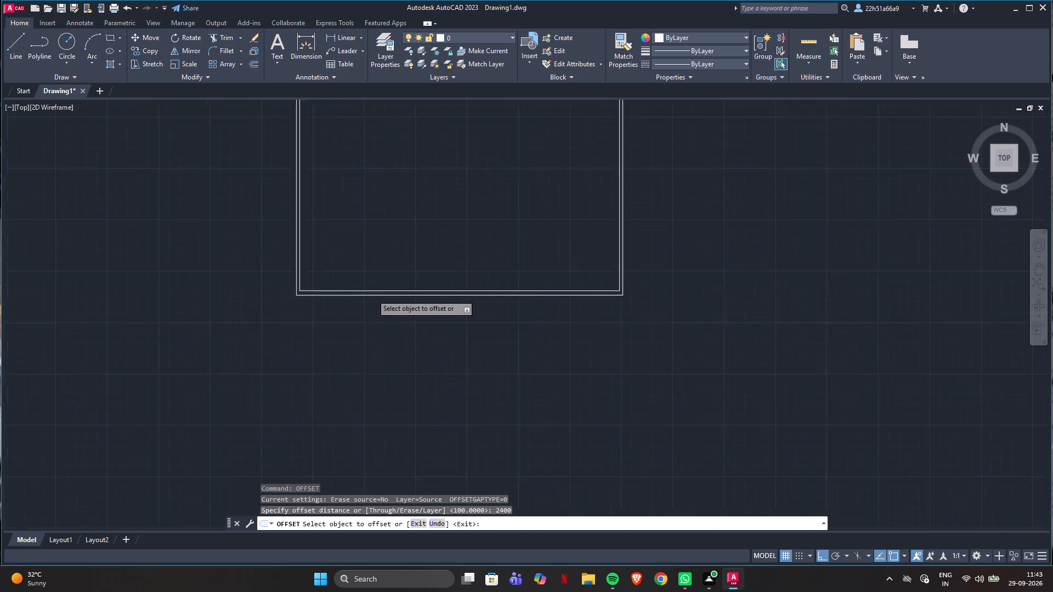
{"action": "left_click", "coordinate": [367, 289]}
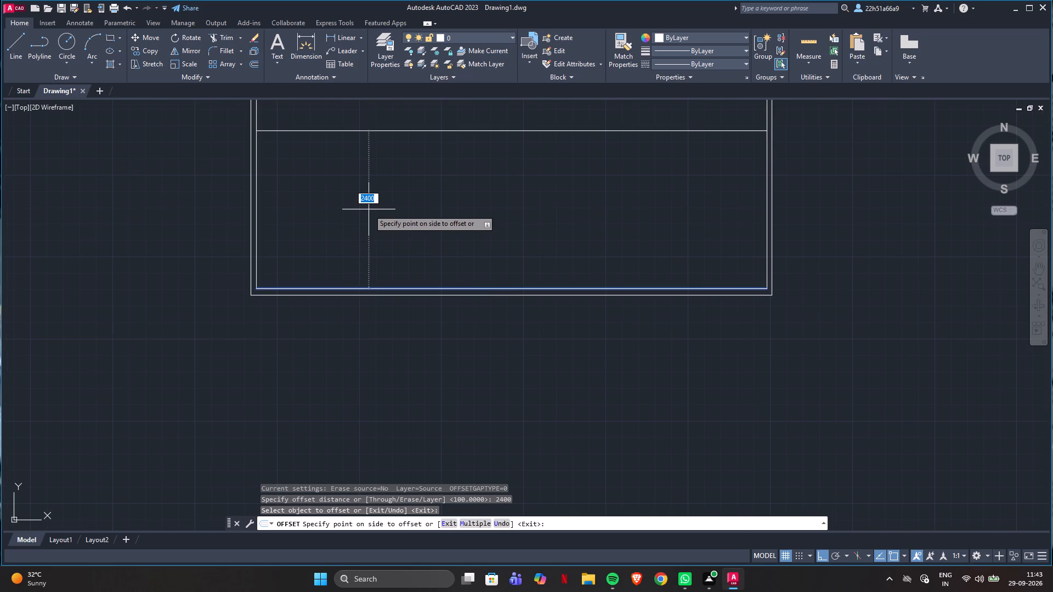
{"action": "left_click", "coordinate": [369, 209]}
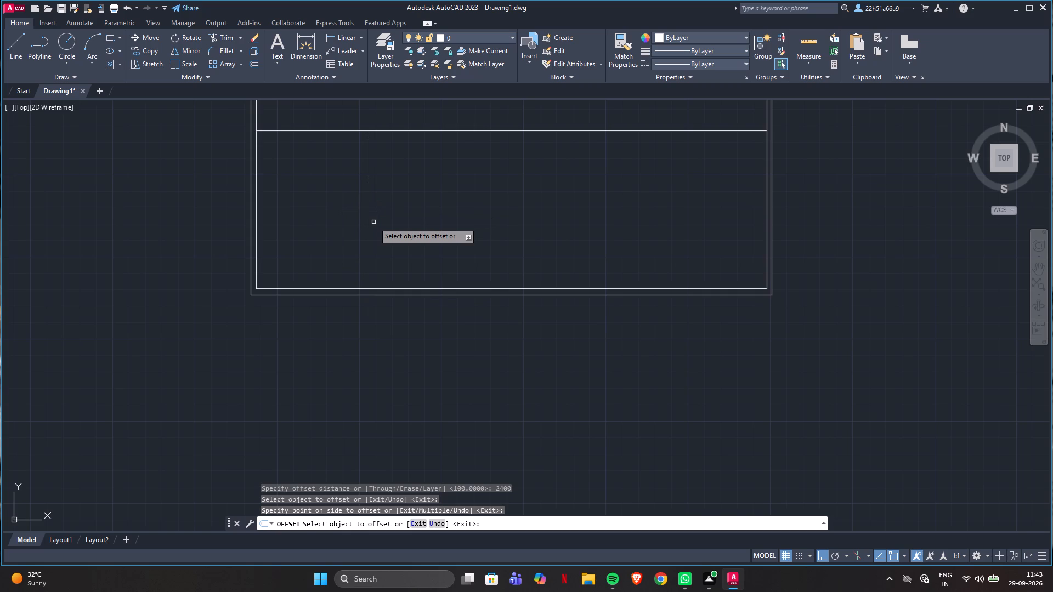
{"action": "key", "text": "Escape"}
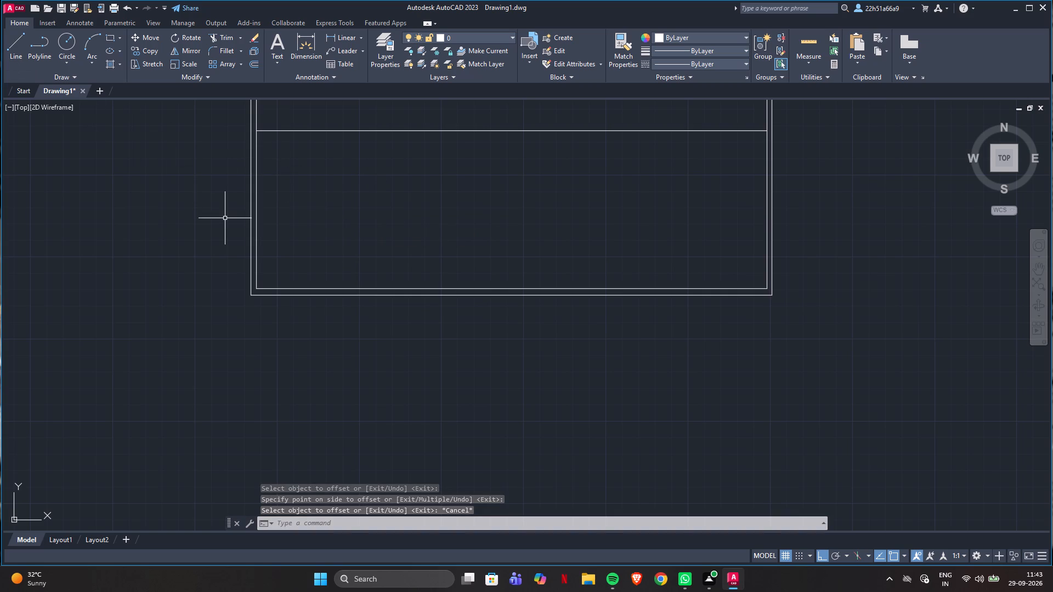
Offset the inner left wall line rightward into the plan by 3000 mm.
{"action": "key", "text": "o"}
{"action": "key", "text": "Return"}
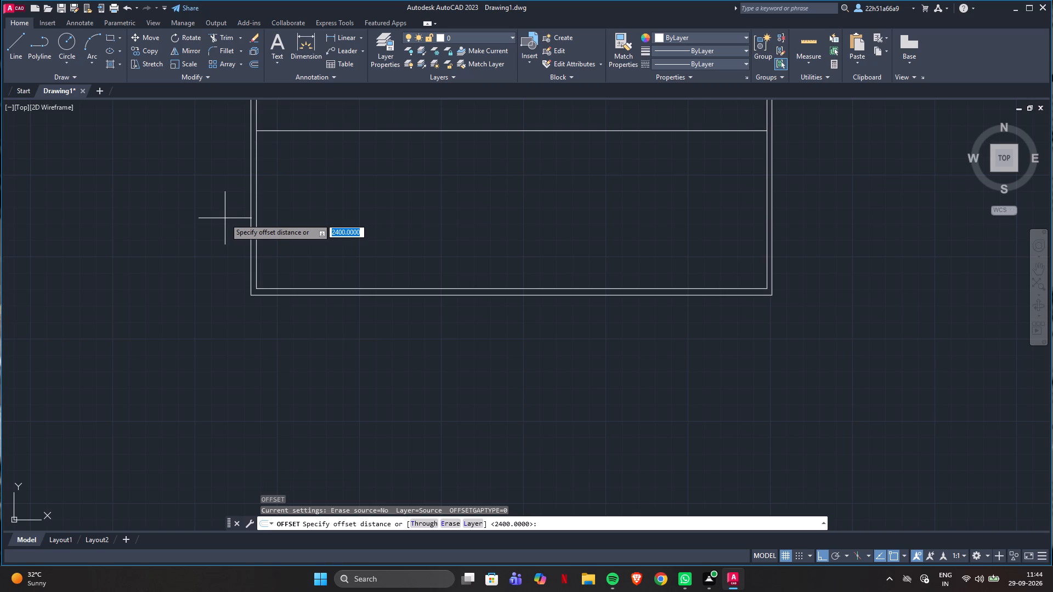
{"action": "type", "text": "3000"}
{"action": "key", "text": "Return"}
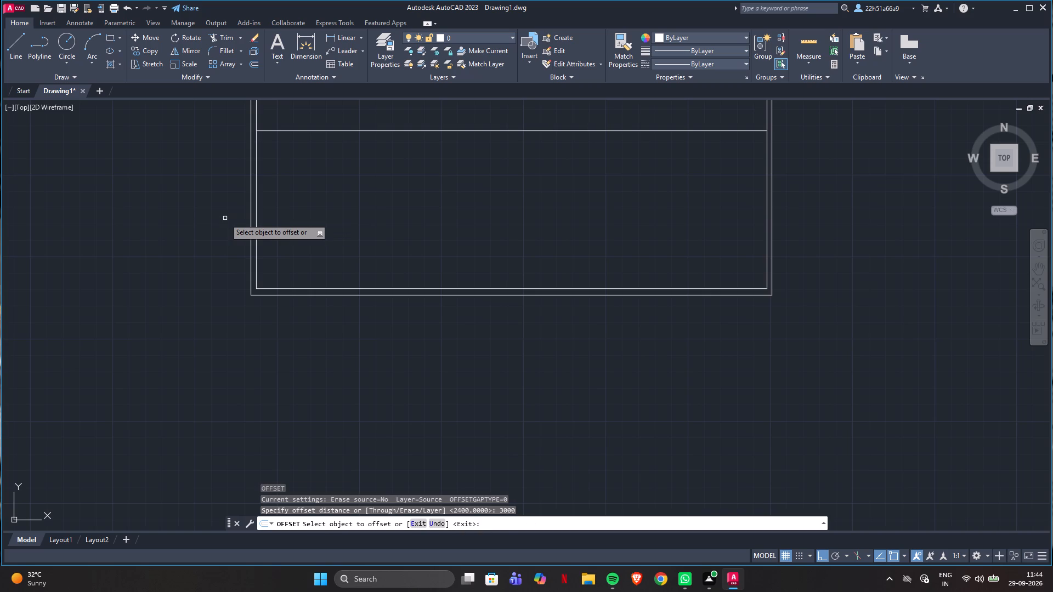
{"action": "left_click", "coordinate": [254, 195]}
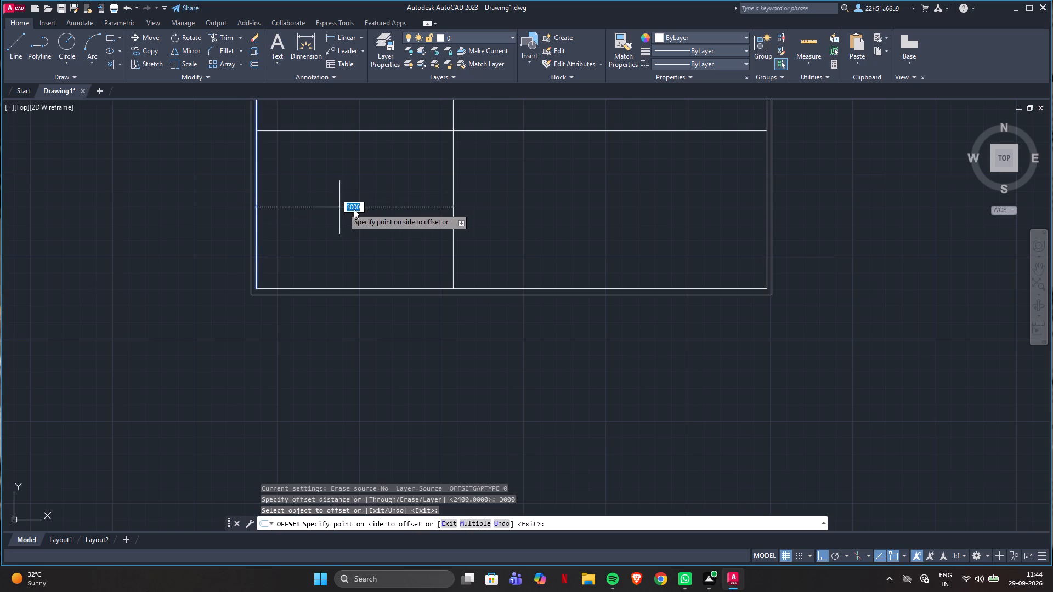
{"action": "left_click", "coordinate": [354, 209]}
{"action": "key", "text": "Escape"}
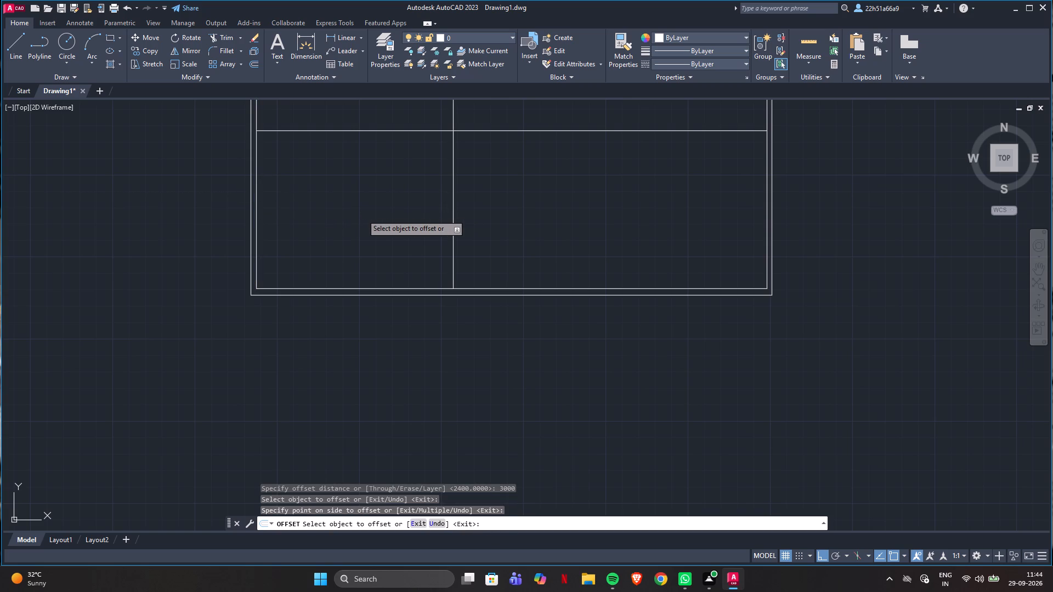
Offset the vertical partition line to its right and the horizontal partition line upward, each by 76.2 mm, to form double-line partitions.
{"action": "scroll", "coordinate": [497, 173], "scroll_direction": "down", "scroll_amount": 2}
{"action": "scroll", "coordinate": [505, 150], "scroll_direction": "up", "scroll_amount": 3}
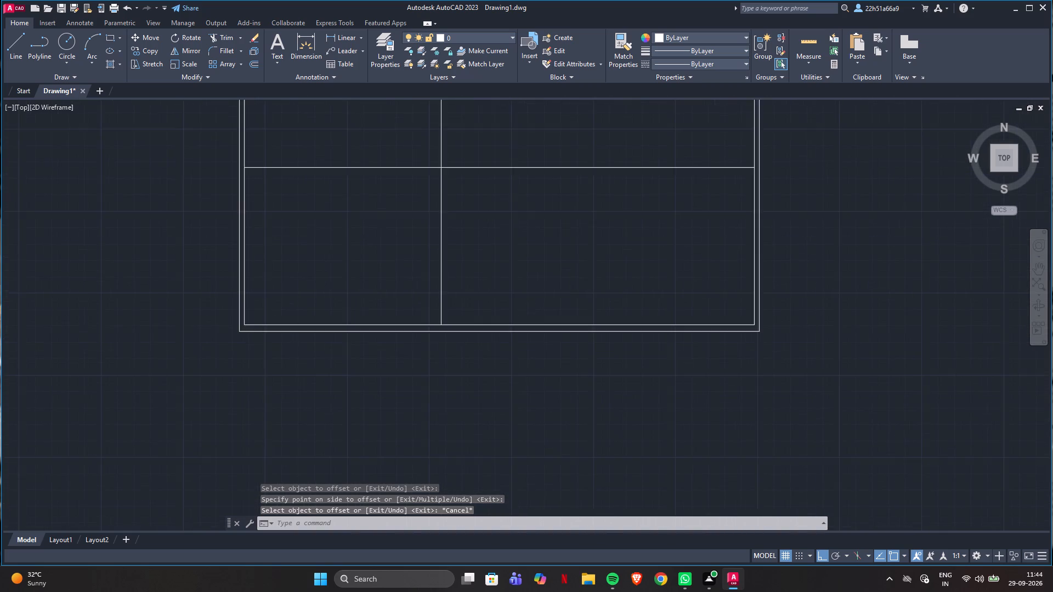
{"action": "type", "text": "of"}
{"action": "key", "text": "Return"}
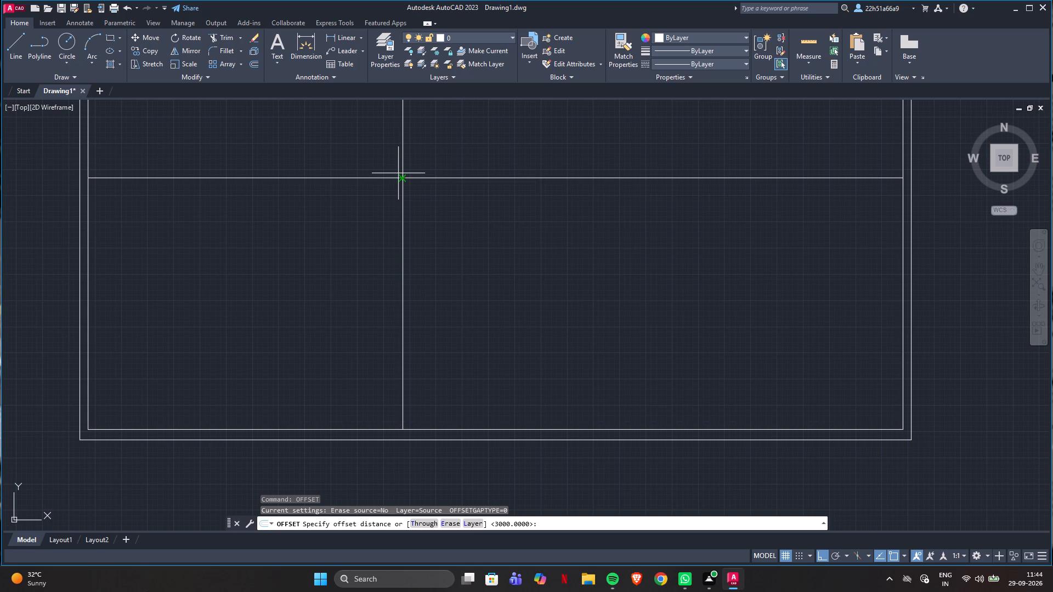
{"action": "type", "text": "76"}
{"action": "key", "text": "period"}
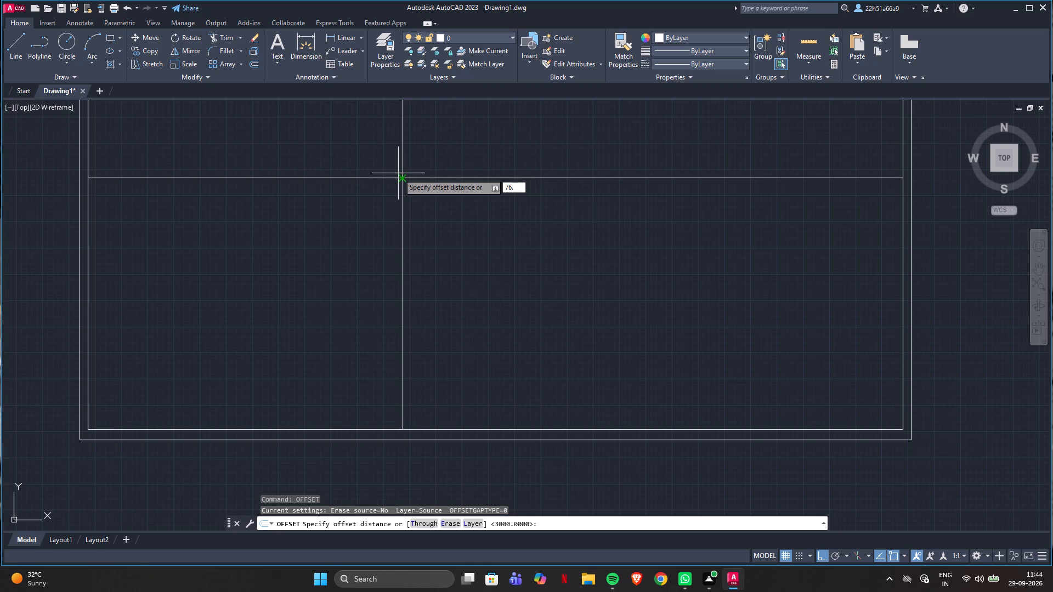
{"action": "key", "text": "2"}
{"action": "key", "text": "Return"}
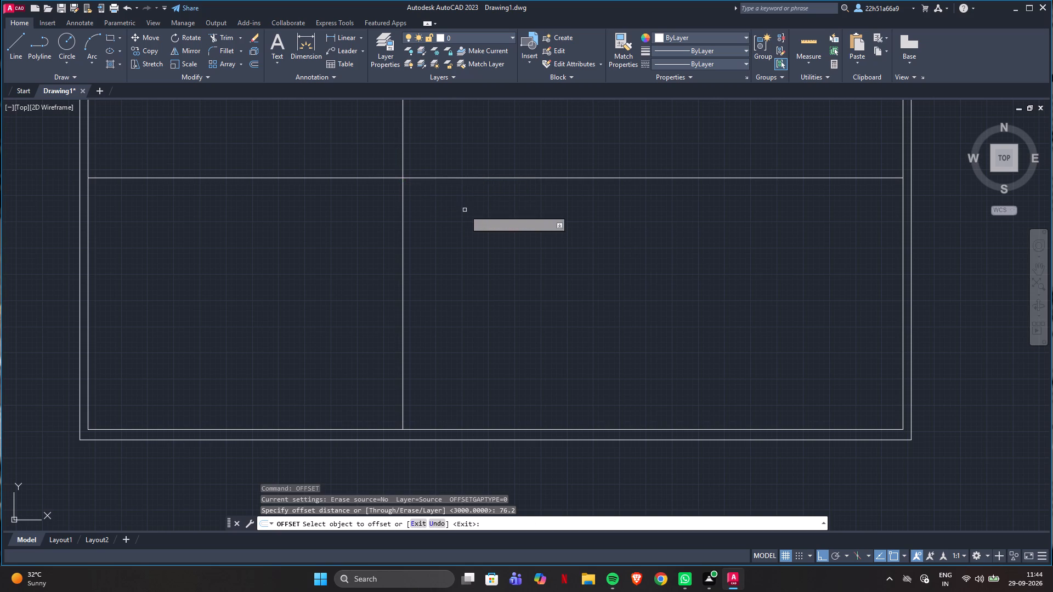
{"action": "left_click", "coordinate": [403, 215]}
{"action": "left_click", "coordinate": [417, 213]}
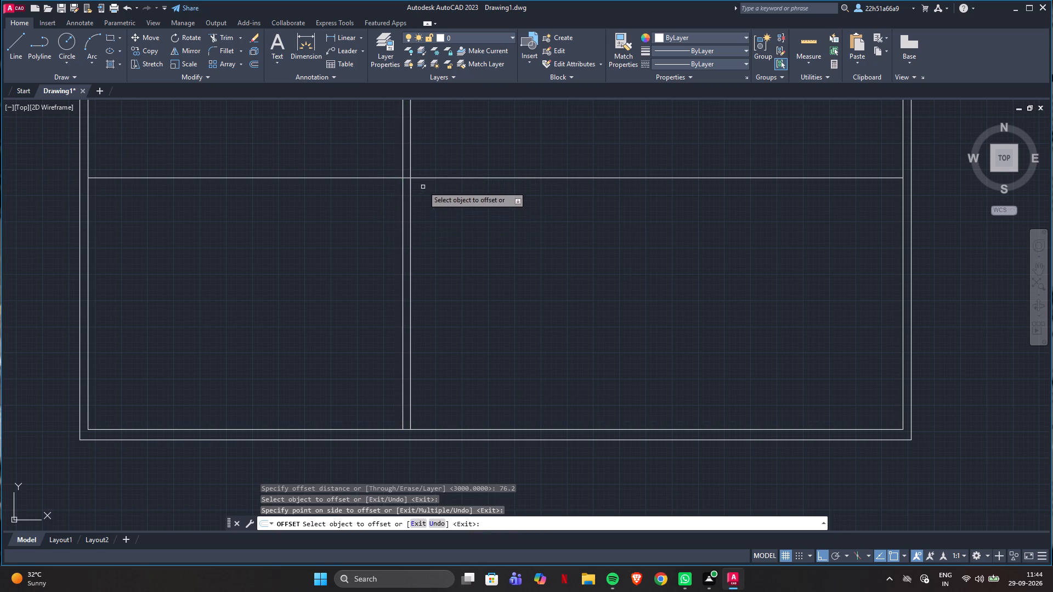
{"action": "left_click", "coordinate": [427, 178]}
{"action": "left_click", "coordinate": [430, 168]}
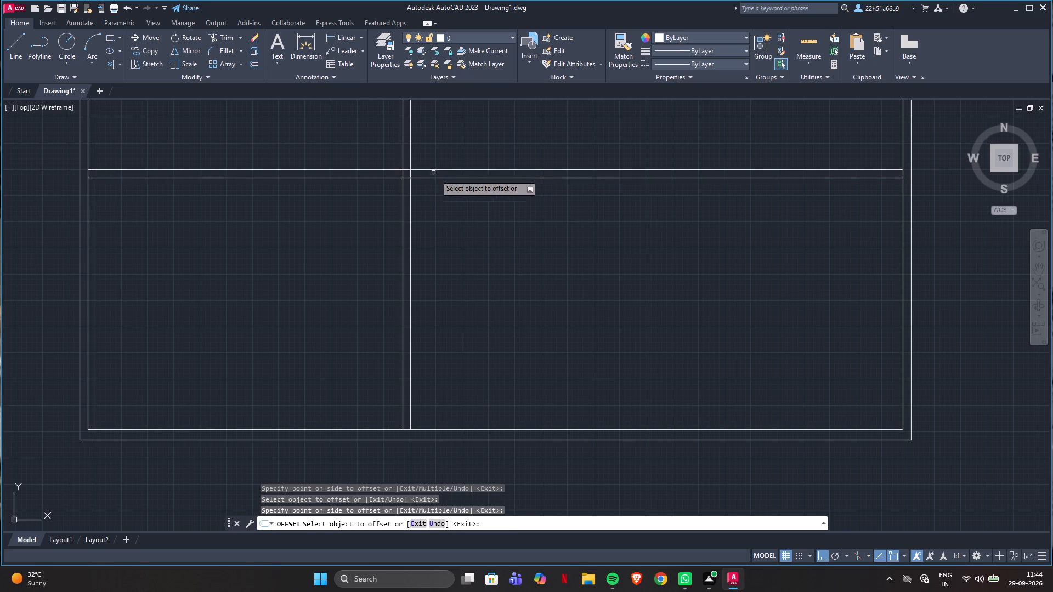
{"action": "key", "text": "Escape"}
{"action": "scroll", "coordinate": [456, 280], "scroll_direction": "down", "scroll_amount": 3}
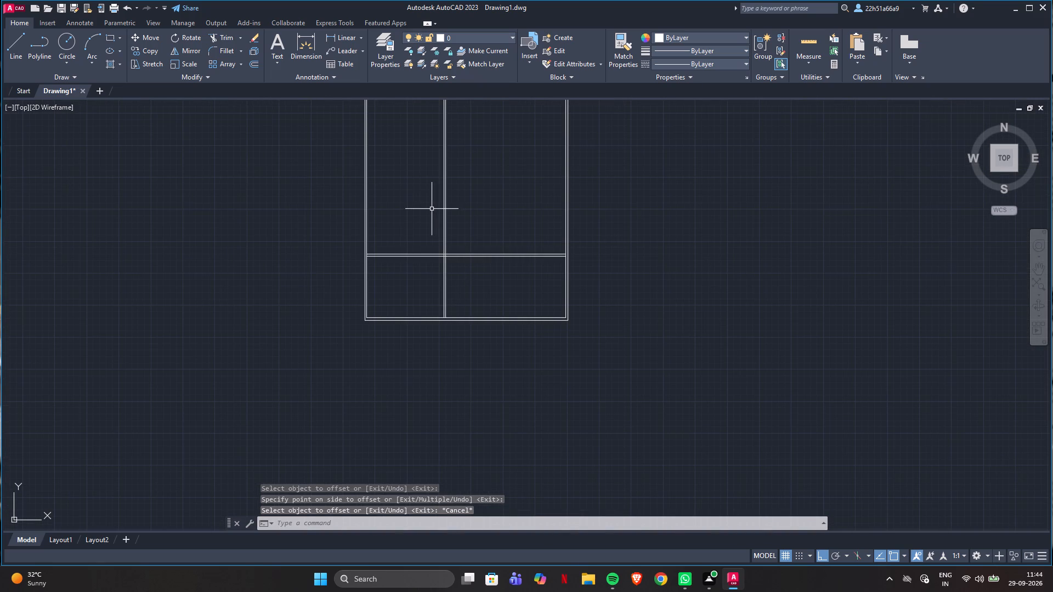
Trim the crossing double partition lines beyond and inside their intersection to form a closed corner room at the plan's bottom left.
{"action": "type", "text": "tr"}
{"action": "key", "text": "Return"}
{"action": "left_click_drag", "start_coordinate": [418, 208], "coordinate": [475, 278]}
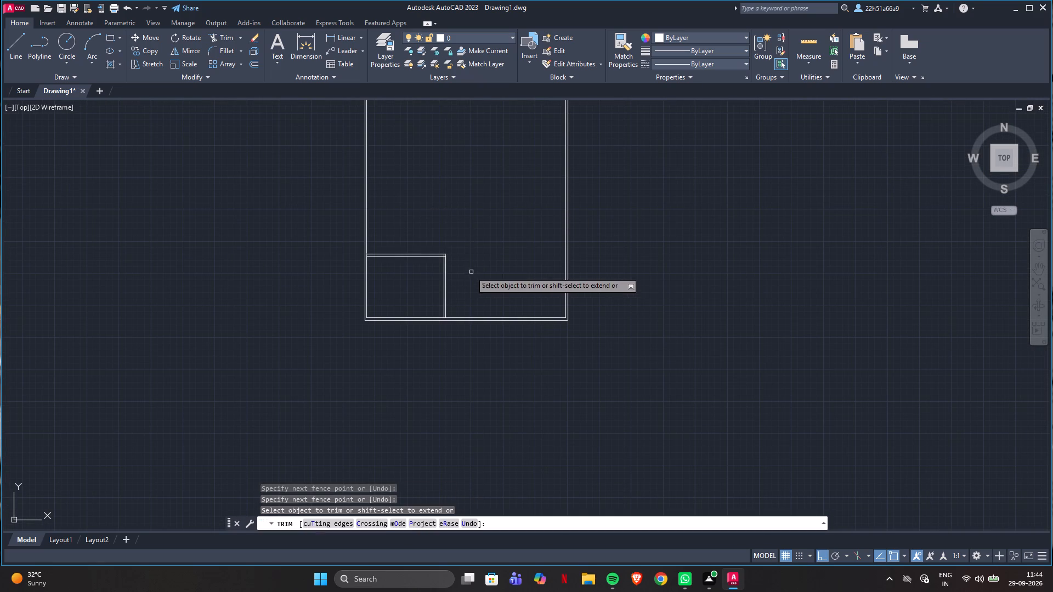
{"action": "scroll", "coordinate": [458, 269], "scroll_direction": "up", "scroll_amount": 3}
{"action": "scroll", "coordinate": [415, 230], "scroll_direction": "up", "scroll_amount": 2}
{"action": "left_click", "coordinate": [374, 200]}
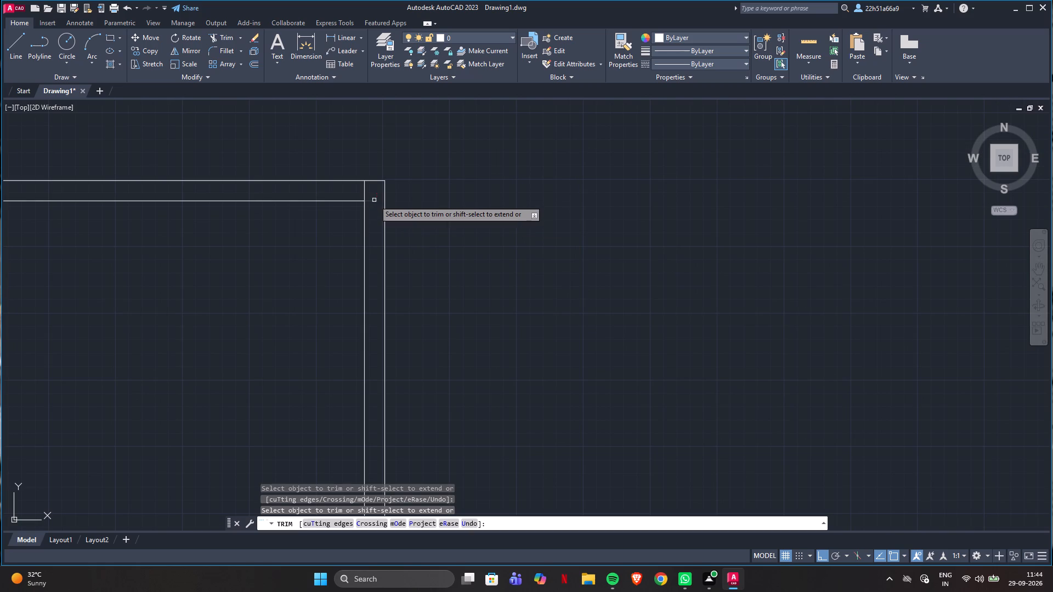
{"action": "left_click", "coordinate": [365, 190]}
{"action": "key", "text": "Escape"}
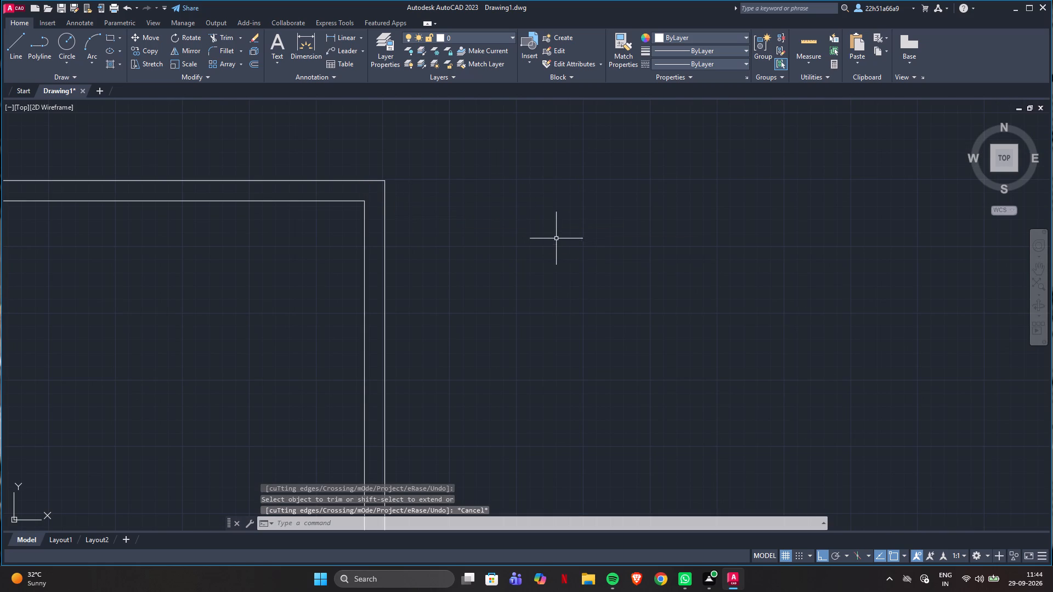
Trim the inner left and inner bottom wall lines between the partition's double lines to open both wall junctions.
{"action": "scroll", "coordinate": [556, 238], "scroll_direction": "down", "scroll_amount": 4}
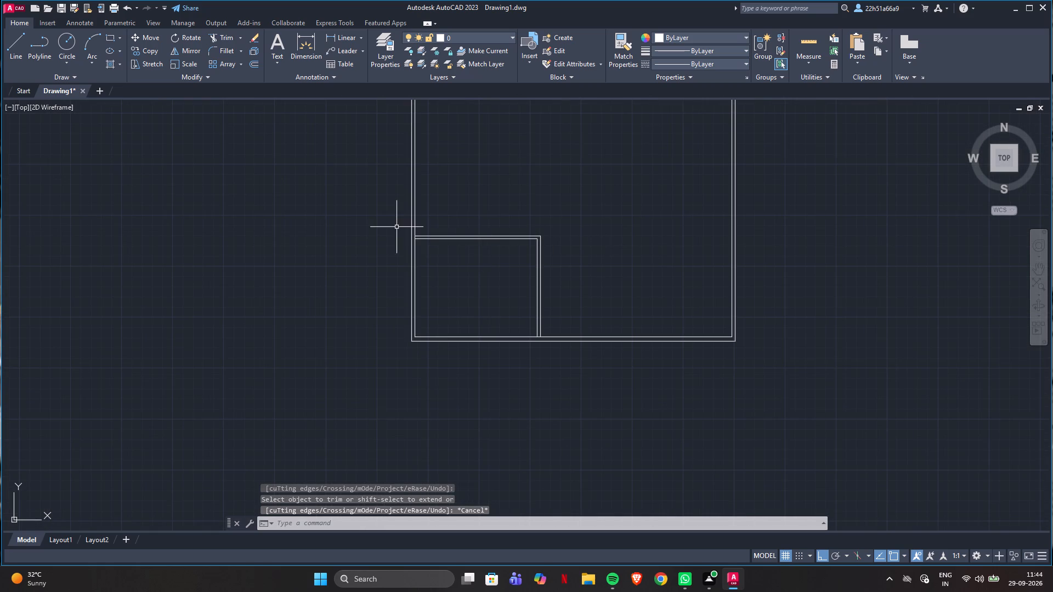
{"action": "scroll", "coordinate": [430, 243], "scroll_direction": "up", "scroll_amount": 2}
{"action": "key", "text": "t"}
{"action": "key", "text": "r"}
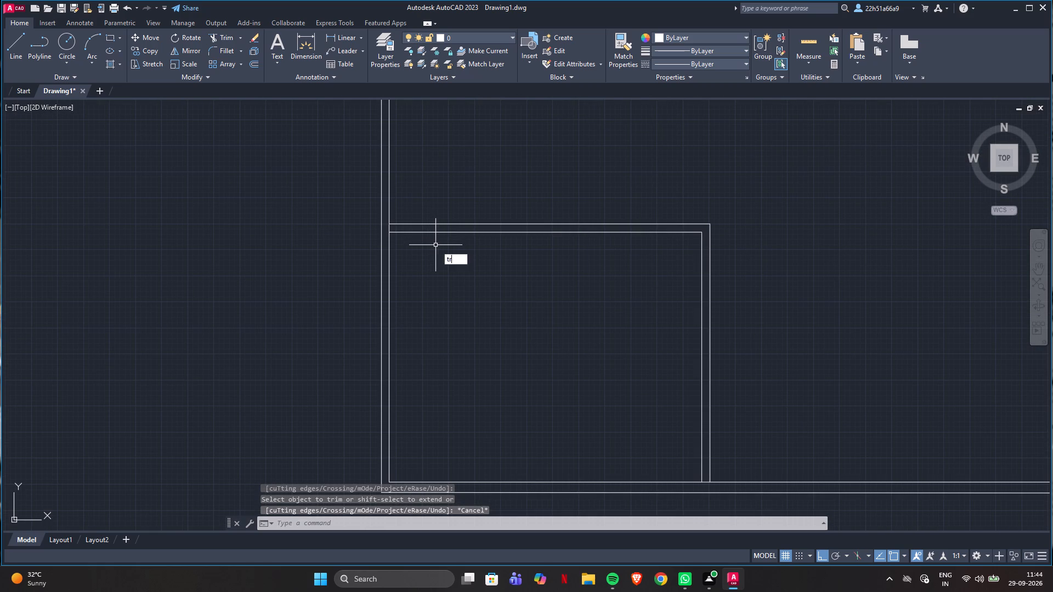
{"action": "key", "text": "Return"}
{"action": "left_click", "coordinate": [388, 229]}
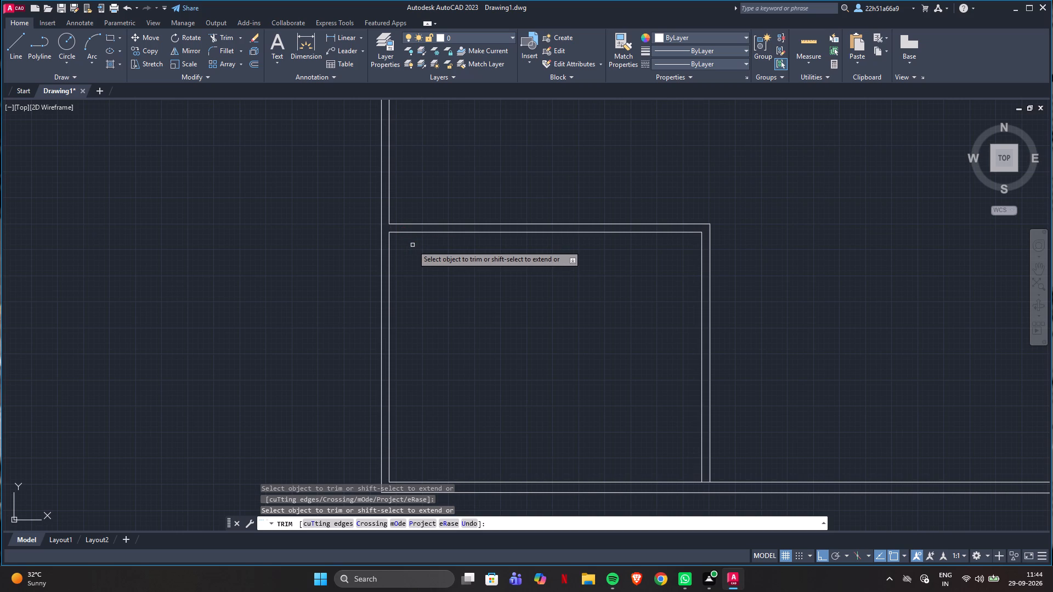
{"action": "scroll", "coordinate": [791, 197], "scroll_direction": "down", "scroll_amount": 2}
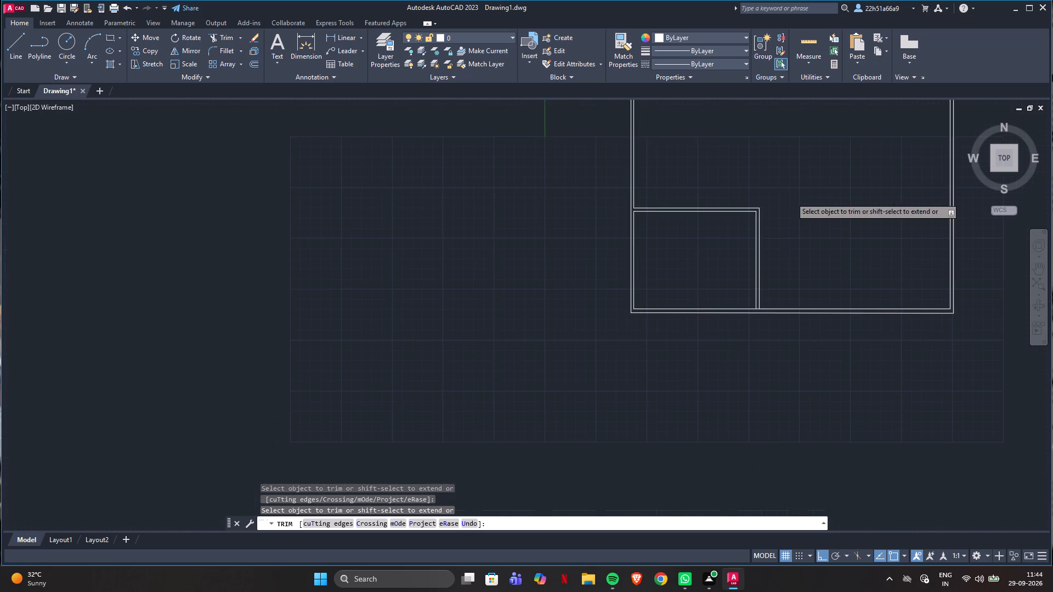
{"action": "scroll", "coordinate": [767, 319], "scroll_direction": "up", "scroll_amount": 3}
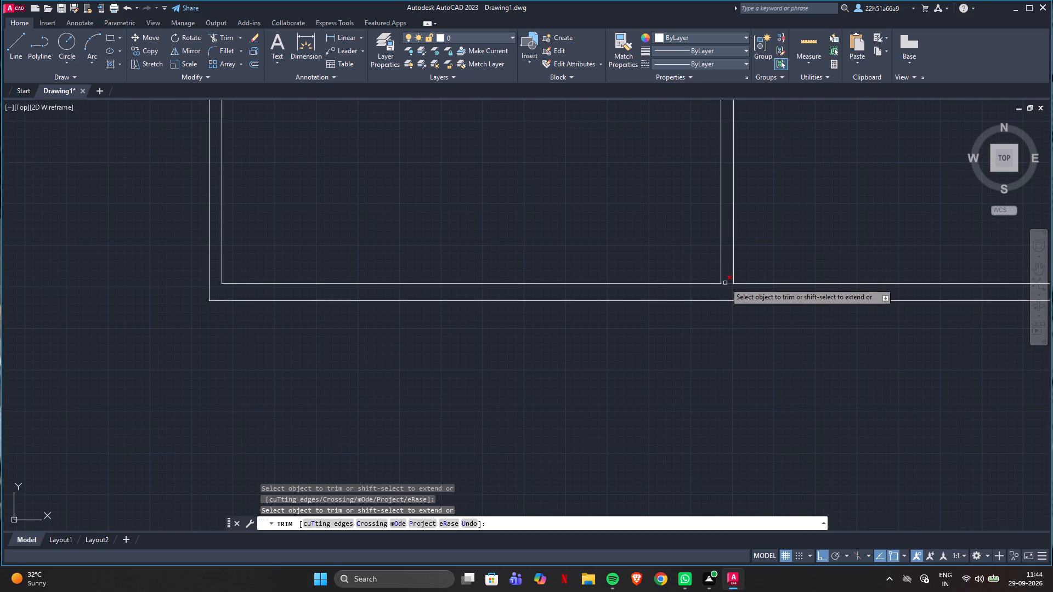
{"action": "left_click", "coordinate": [726, 285]}
{"action": "scroll", "coordinate": [681, 364], "scroll_direction": "down", "scroll_amount": 5}
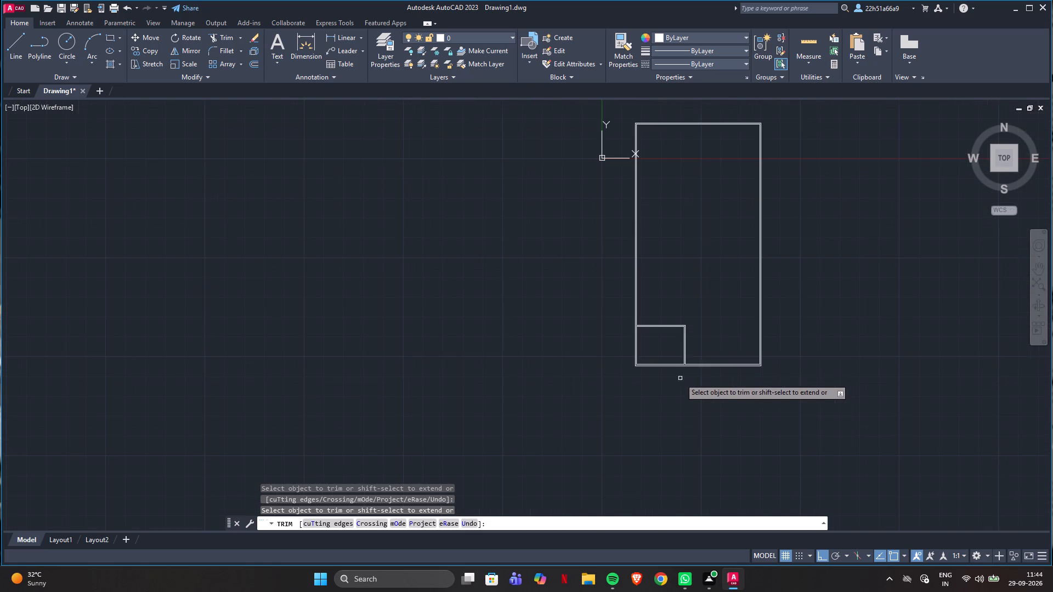
{"action": "key", "text": "Escape"}
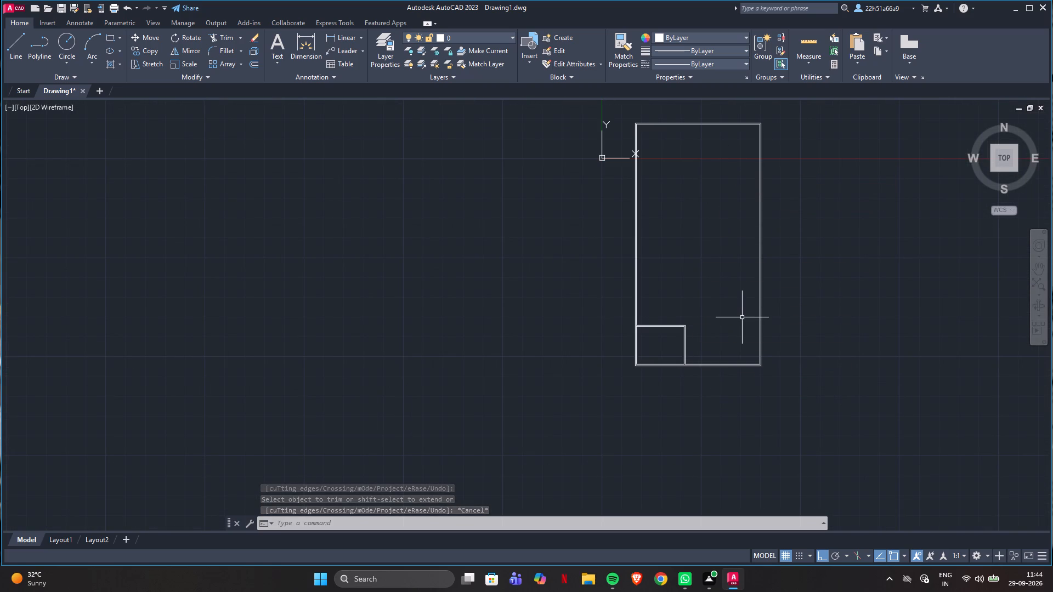
Open the recent drawing FED BANL-PARKAL.
{"action": "scroll", "coordinate": [680, 338], "scroll_direction": "up", "scroll_amount": 2}
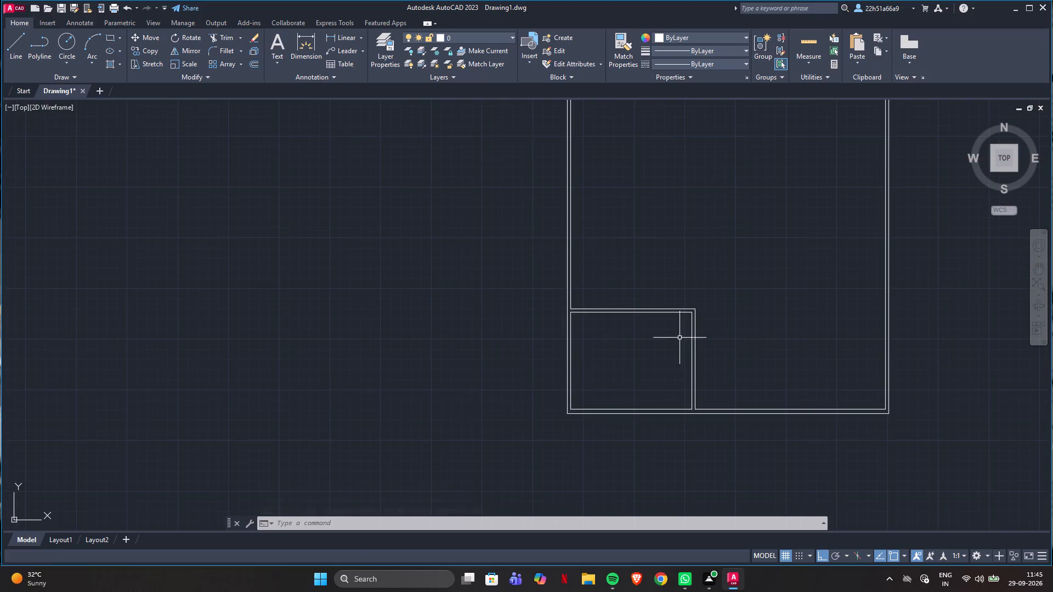
{"action": "scroll", "coordinate": [675, 320], "scroll_direction": "up", "scroll_amount": 2}
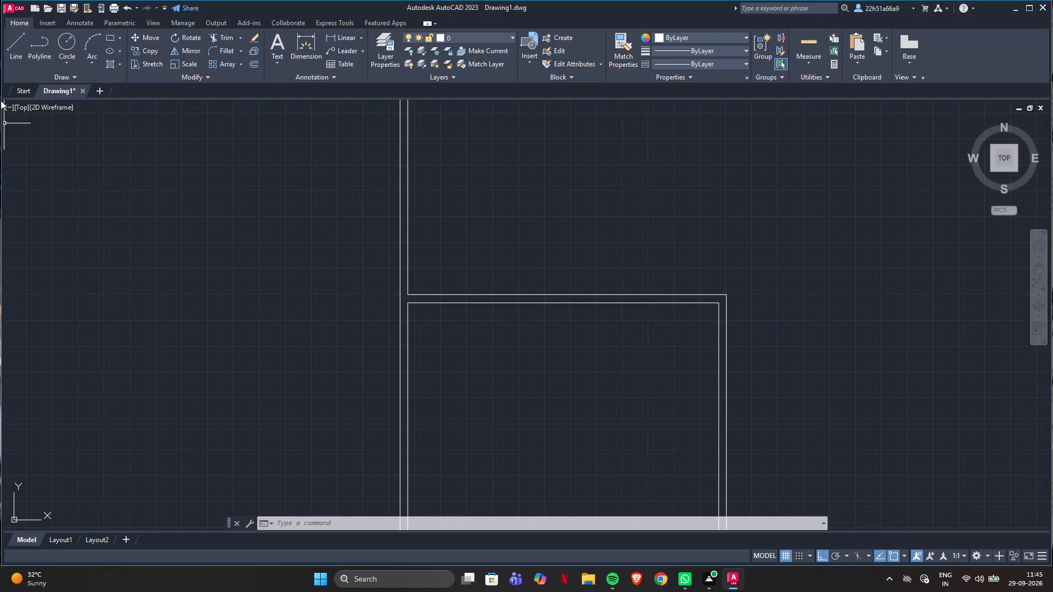
{"action": "left_click", "coordinate": [13, 93]}
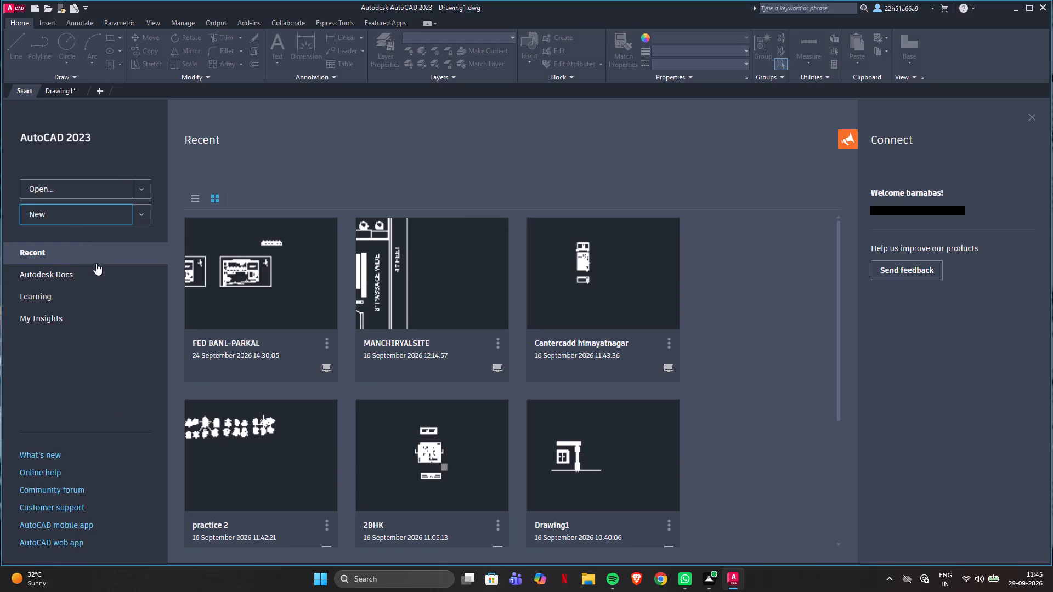
{"action": "left_click", "coordinate": [230, 263]}
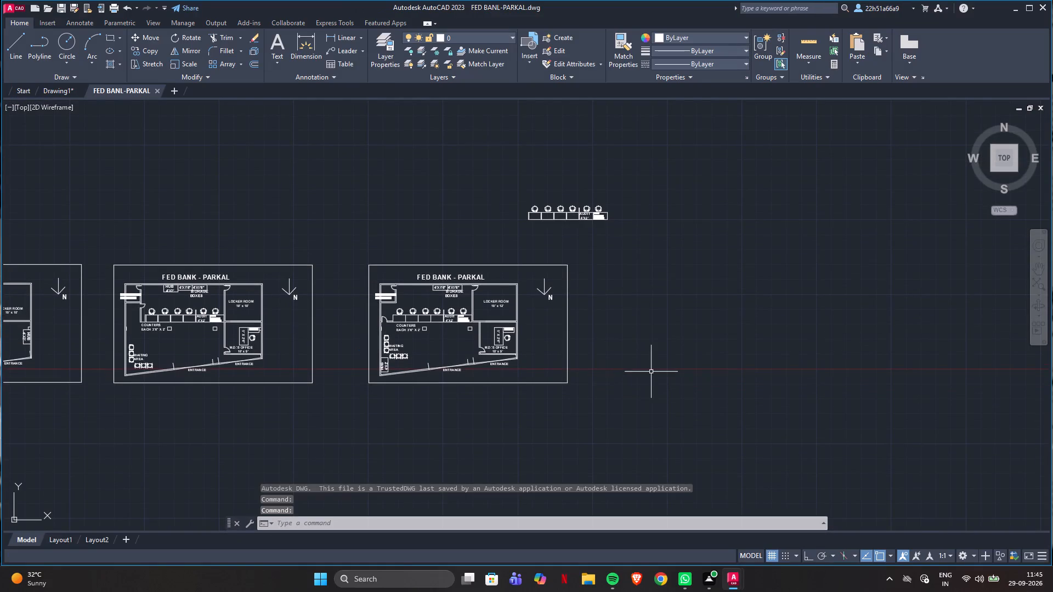
Copy the 10' x 12' locker room's door from the FED BANK - PARKAL plan and paste it into Drawing1 above the corner room.
{"action": "scroll", "coordinate": [690, 153], "scroll_direction": "down", "scroll_amount": 2}
{"action": "scroll", "coordinate": [584, 219], "scroll_direction": "up", "scroll_amount": 4}
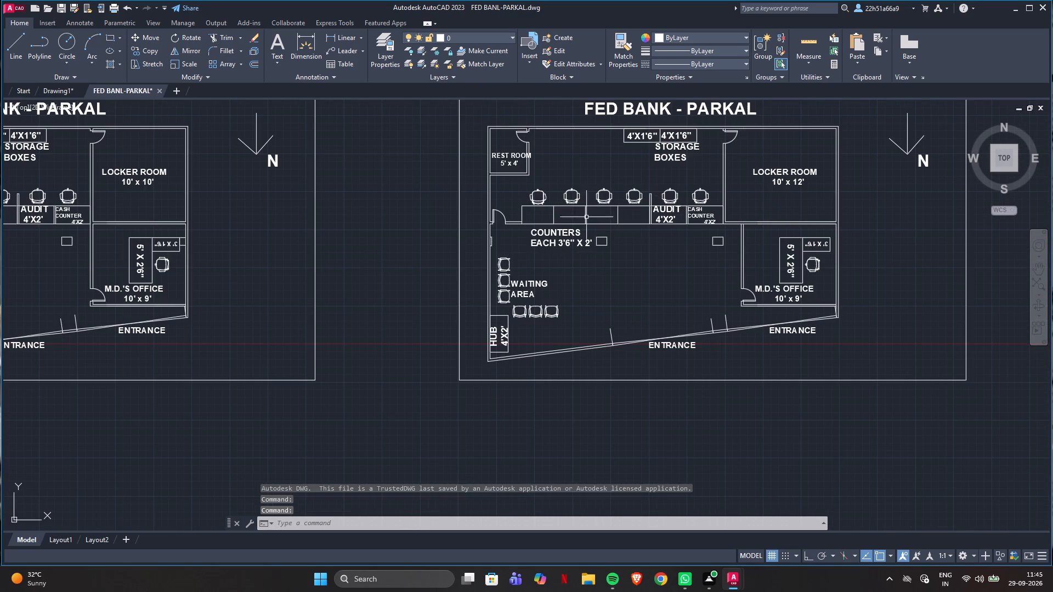
{"action": "left_click", "coordinate": [734, 135]}
{"action": "key", "text": "ctrl+c"}
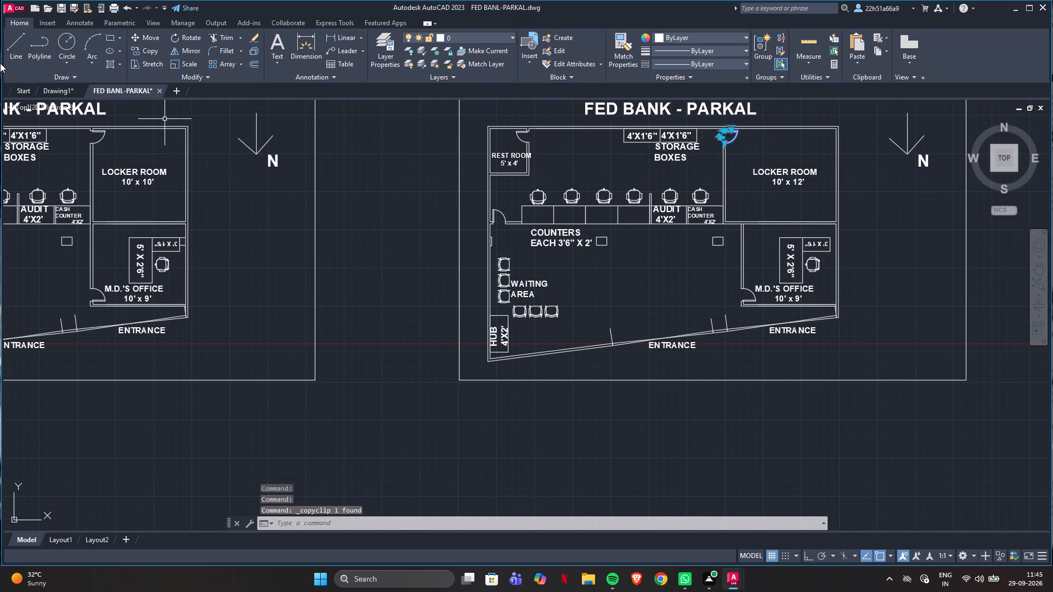
{"action": "left_click", "coordinate": [52, 87]}
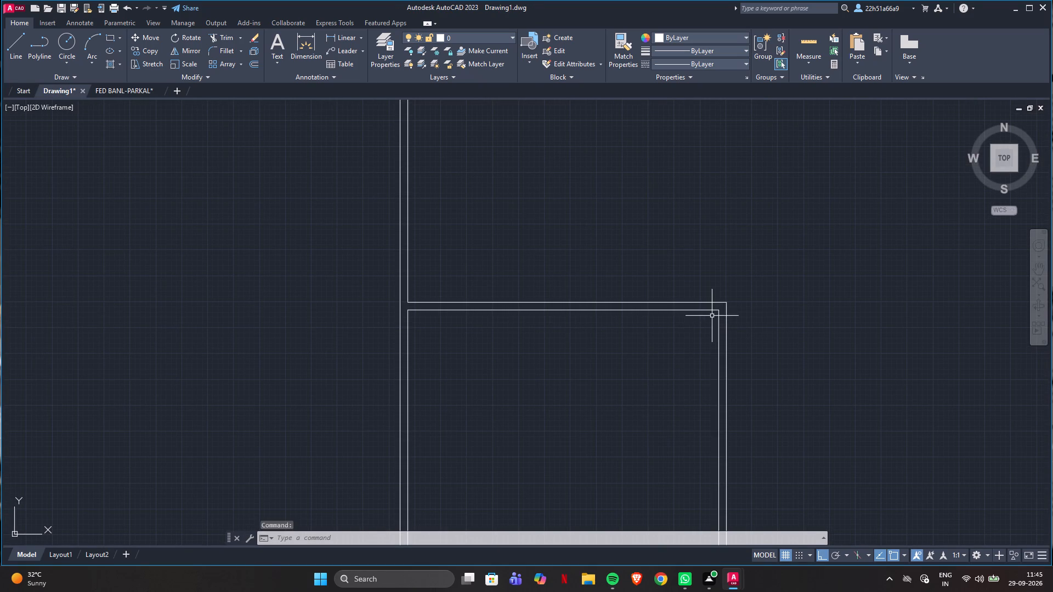
{"action": "key", "text": "ctrl+v"}
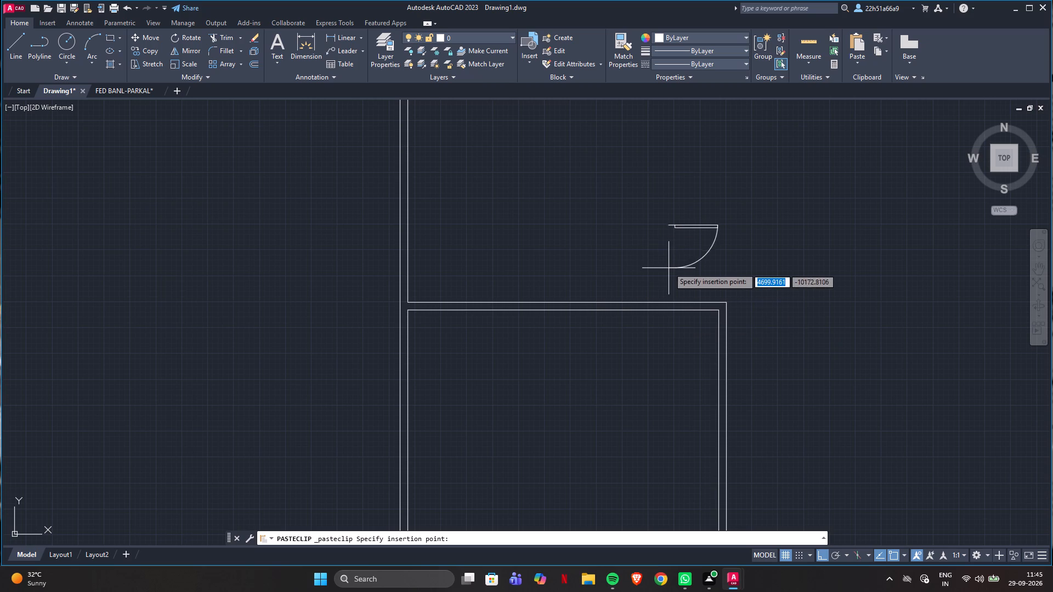
{"action": "left_click", "coordinate": [676, 255]}
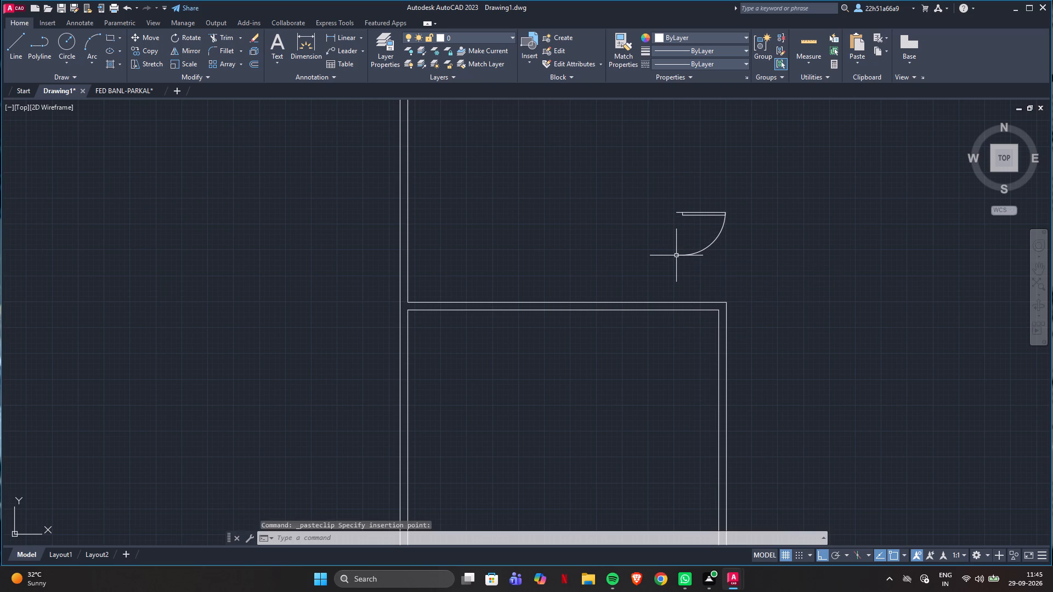
Rotate the pasted door a quarter turn clockwise about its upper-left corner so its leaf points down.
{"action": "left_click", "coordinate": [678, 212]}
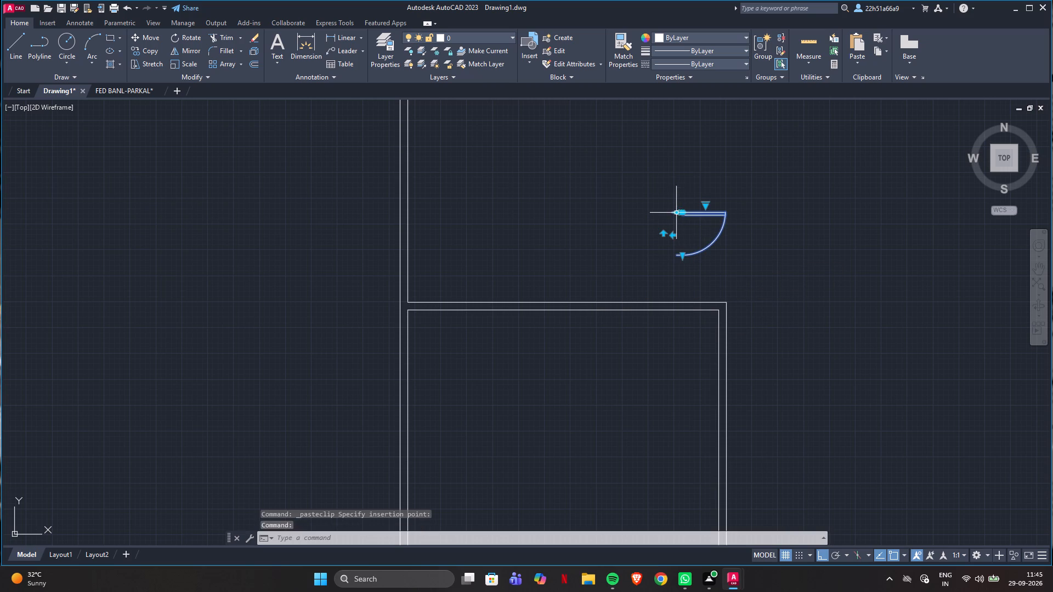
{"action": "type", "text": "ro"}
{"action": "key", "text": "Return"}
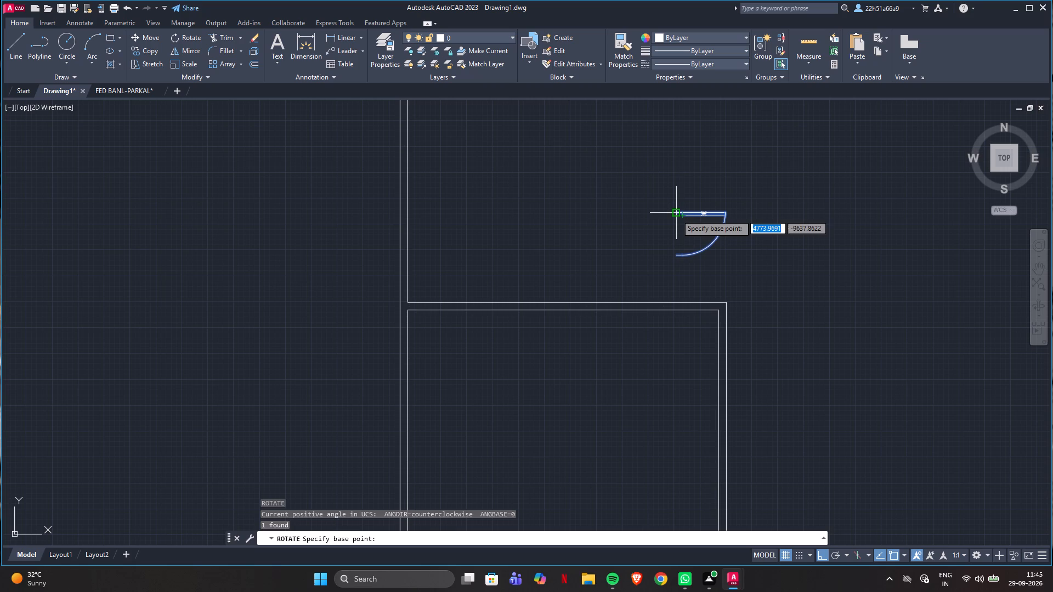
{"action": "left_click", "coordinate": [676, 214]}
{"action": "left_click", "coordinate": [672, 234]}
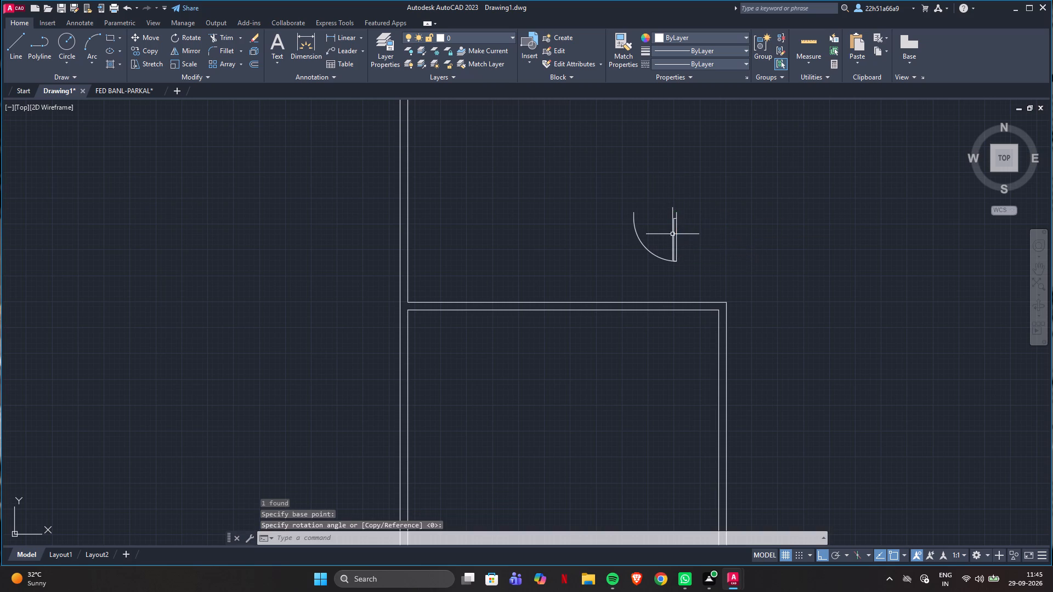
Move the door by its upper-right end onto the upper line of the corner room's horizontal partition, near the right corner.
{"action": "left_click", "coordinate": [676, 223]}
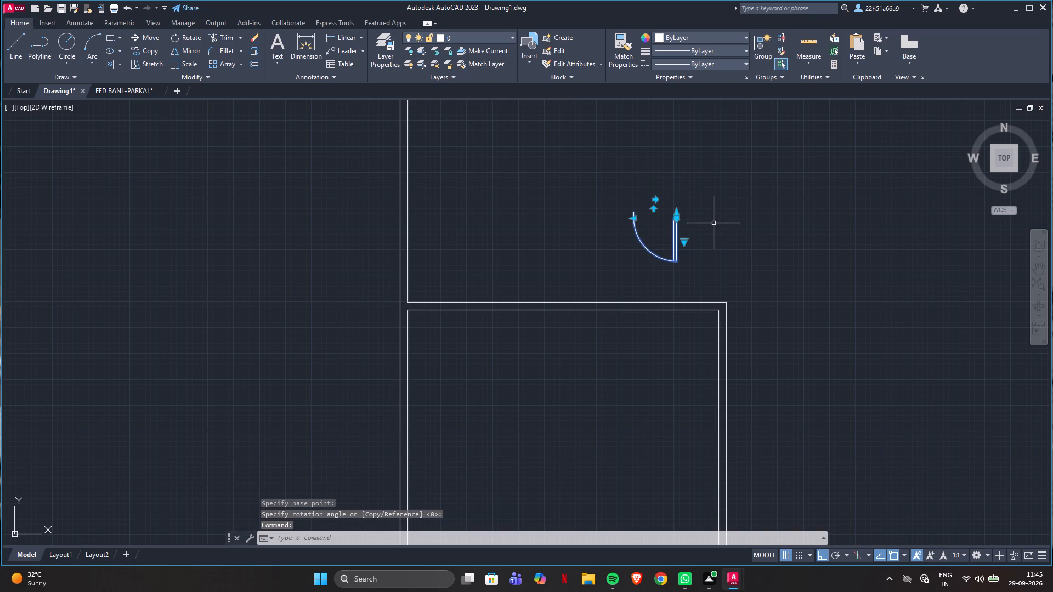
{"action": "key", "text": "m"}
{"action": "key", "text": "Return"}
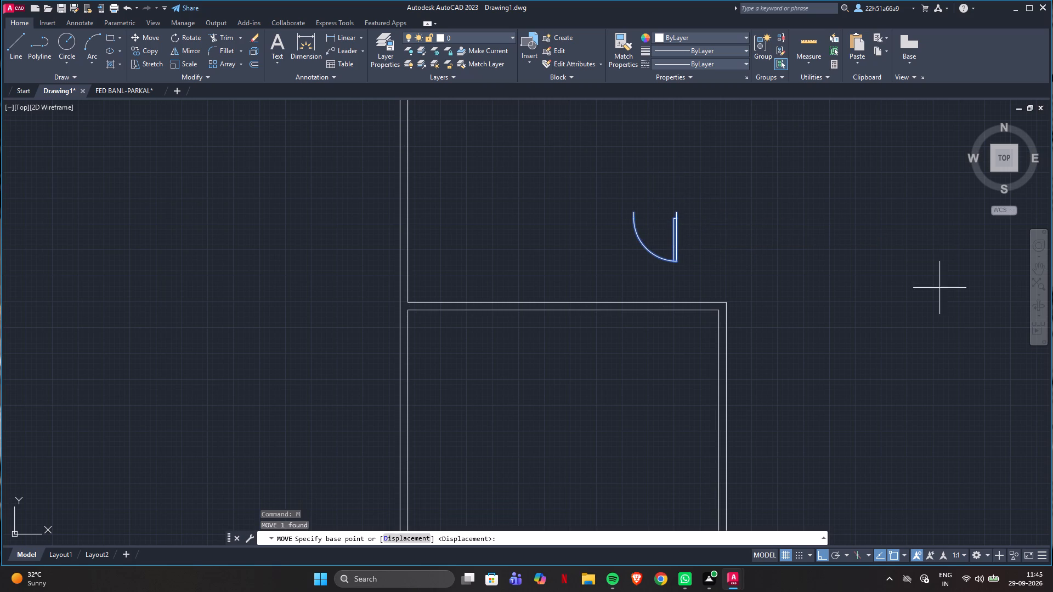
{"action": "left_click", "coordinate": [677, 210]}
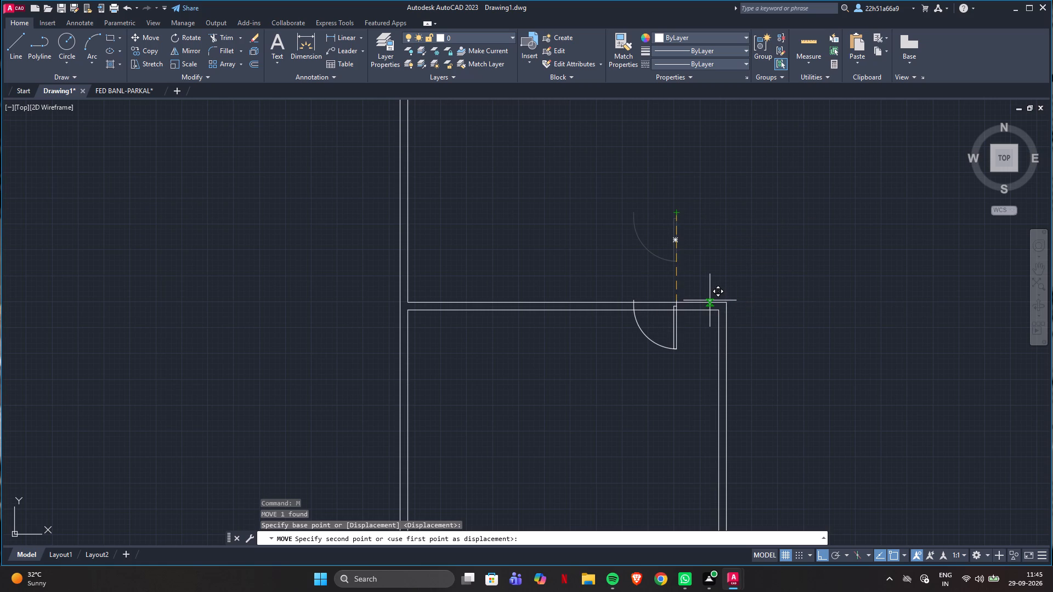
{"action": "scroll", "coordinate": [709, 303], "scroll_direction": "up", "scroll_amount": 3}
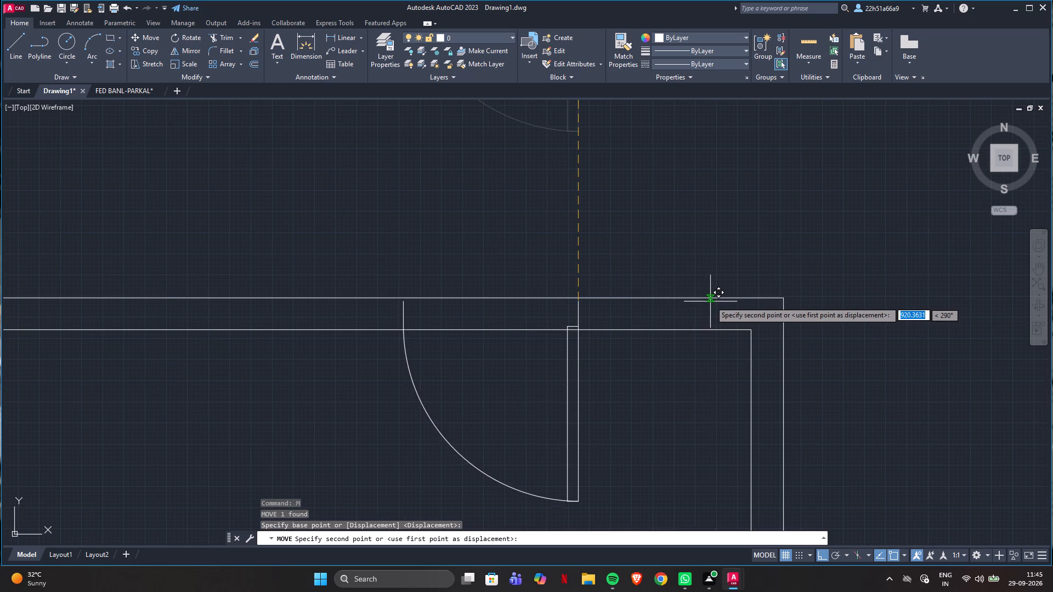
{"action": "left_click", "coordinate": [713, 297]}
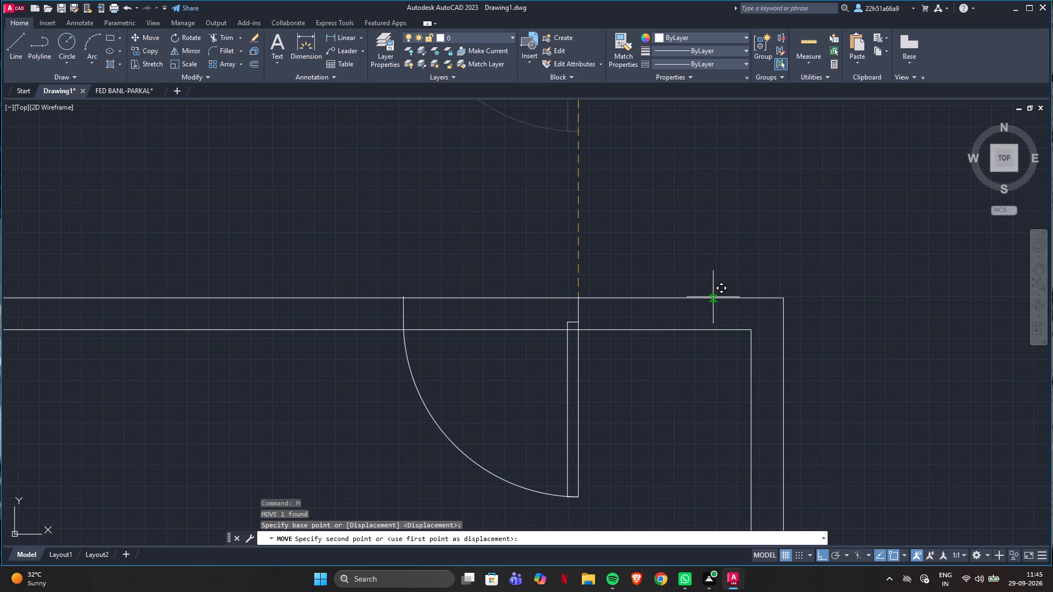
{"action": "scroll", "coordinate": [671, 255], "scroll_direction": "down", "scroll_amount": 3}
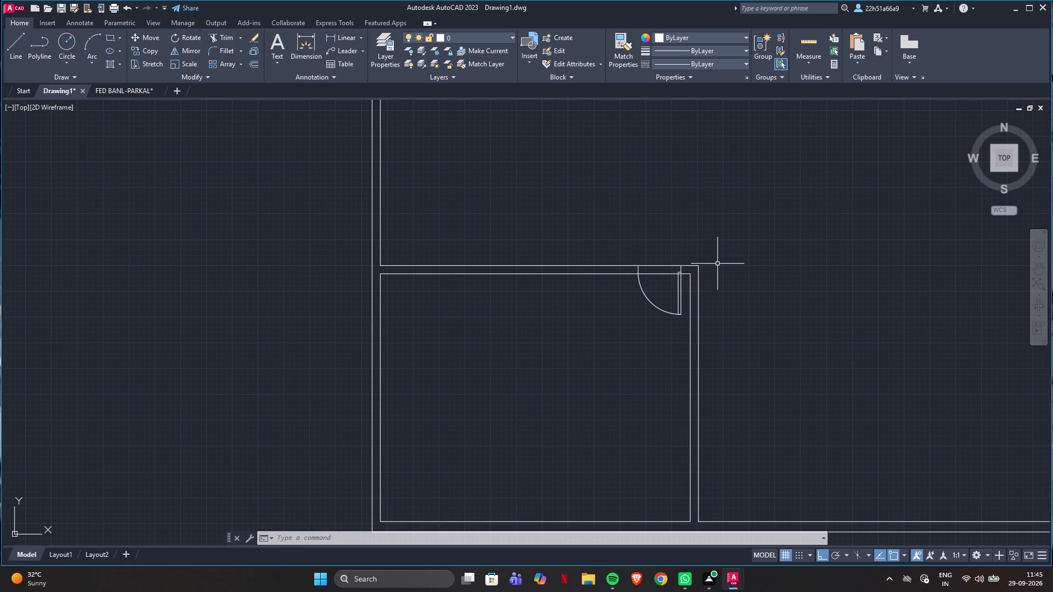
Trim both horizontal partition lines between the door's jambs to clear the doorway opening.
{"action": "scroll", "coordinate": [565, 237], "scroll_direction": "down", "scroll_amount": 3}
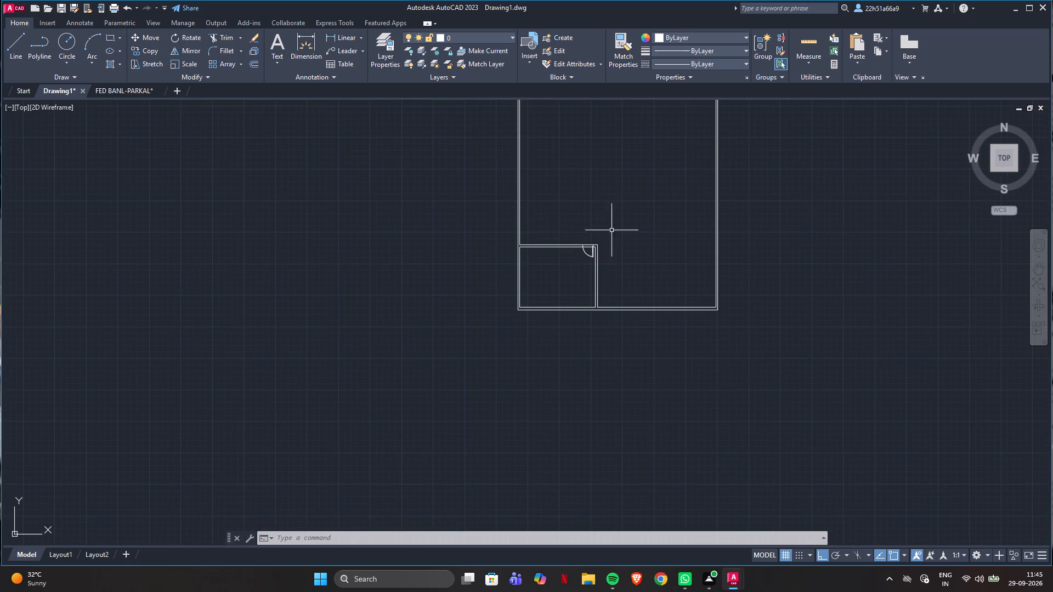
{"action": "scroll", "coordinate": [618, 233], "scroll_direction": "down", "scroll_amount": 2}
{"action": "scroll", "coordinate": [669, 112], "scroll_direction": "up", "scroll_amount": 1}
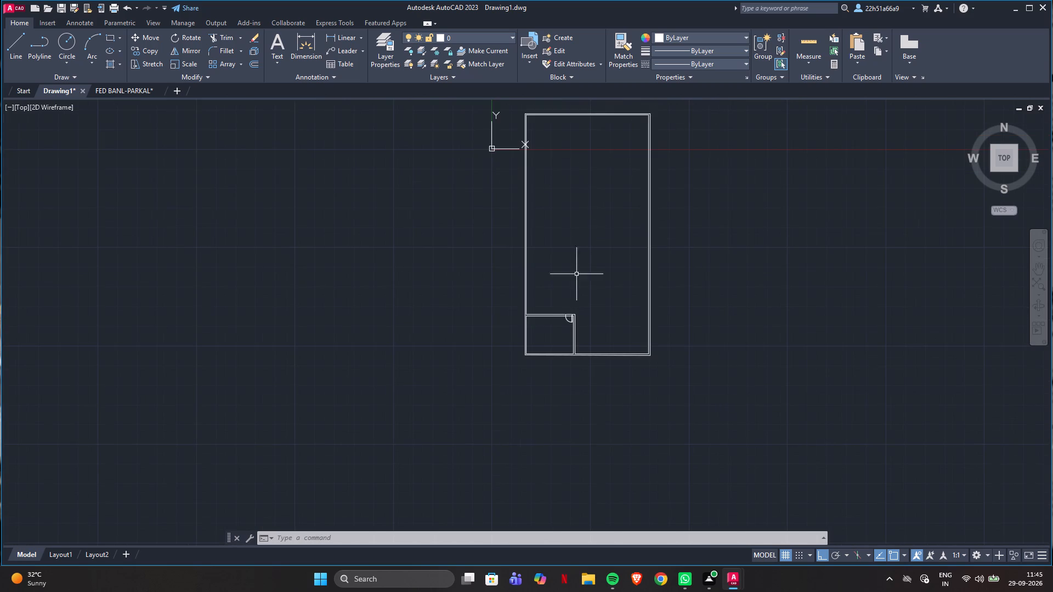
{"action": "scroll", "coordinate": [574, 325], "scroll_direction": "up", "scroll_amount": 5}
{"action": "type", "text": "tr"}
{"action": "key", "text": "Return"}
{"action": "left_click_drag", "start_coordinate": [548, 253], "coordinate": [549, 272]}
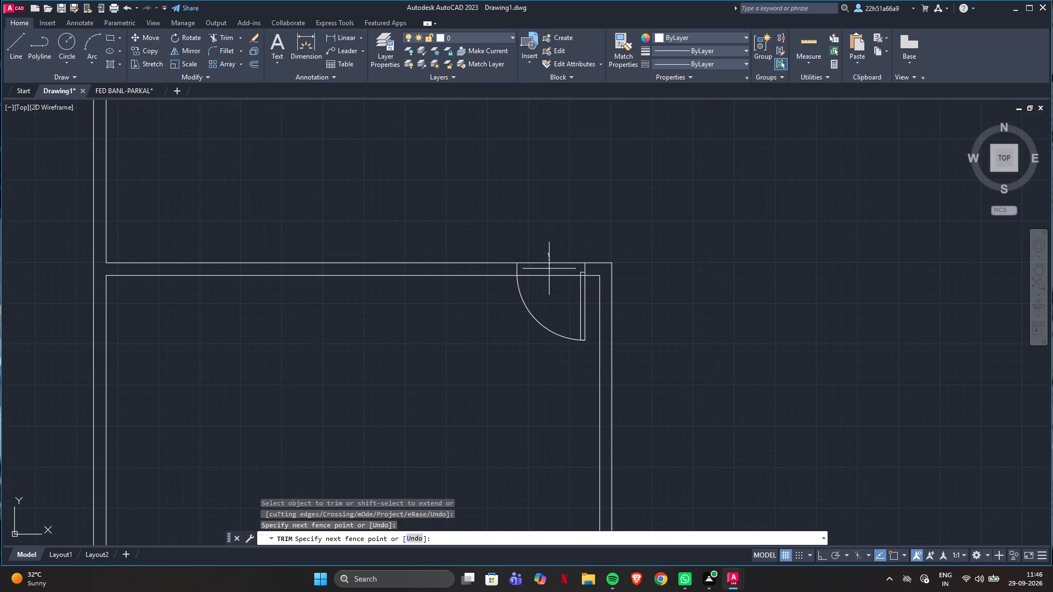
{"action": "left_click_drag", "start_coordinate": [549, 272], "coordinate": [551, 292]}
{"action": "key", "text": "Escape"}
{"action": "scroll", "coordinate": [532, 247], "scroll_direction": "down", "scroll_amount": 3}
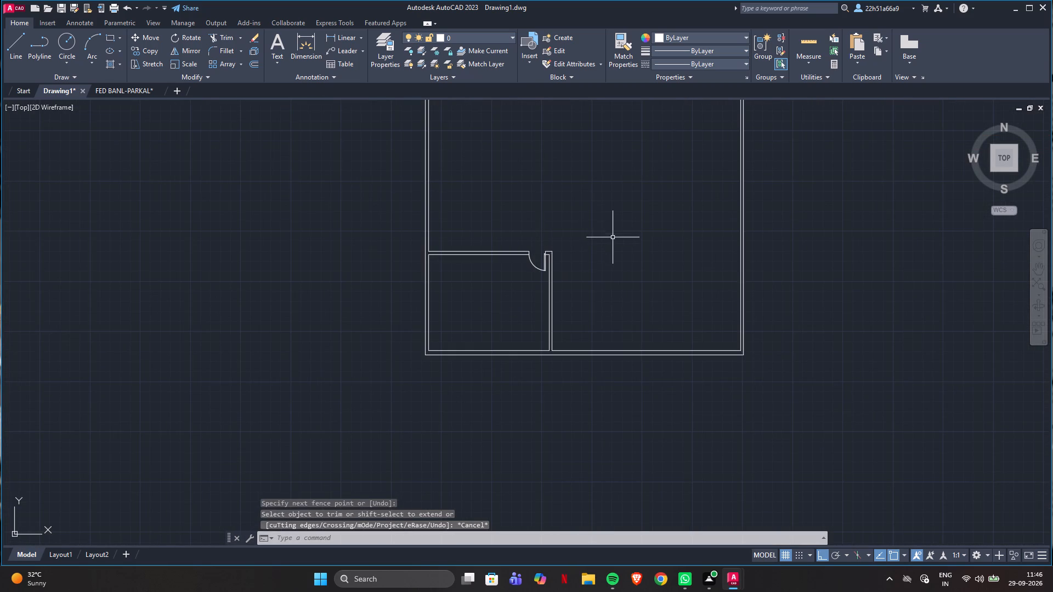
{"action": "scroll", "coordinate": [612, 240], "scroll_direction": "up", "scroll_amount": 2}
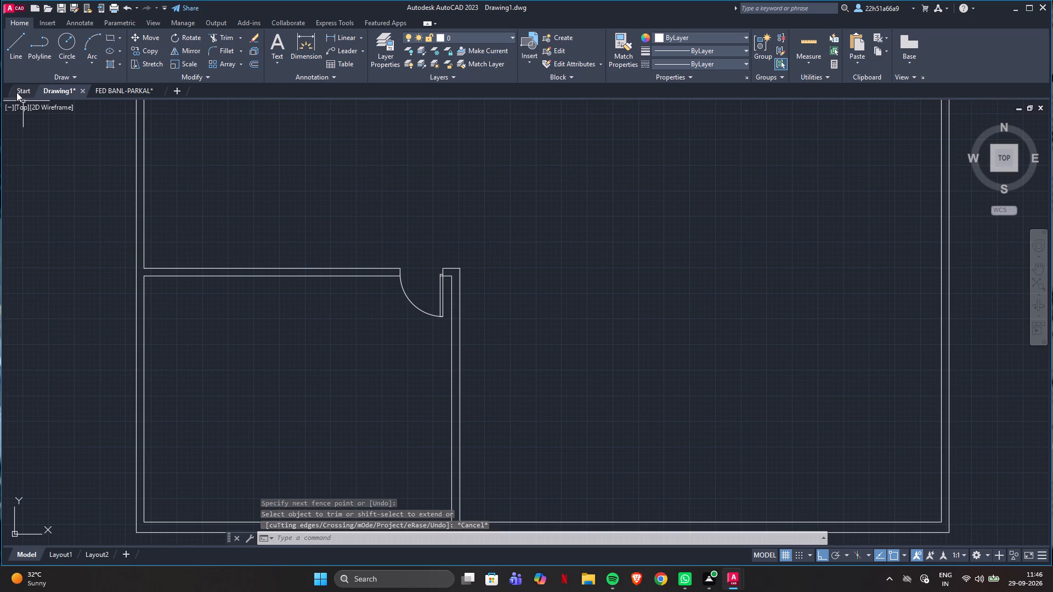
Draw a 76.2 by 76.2 mm wall stub extending right from the corner room's upper-right outer corner, back to the vertical partition.
{"action": "left_click", "coordinate": [9, 50]}
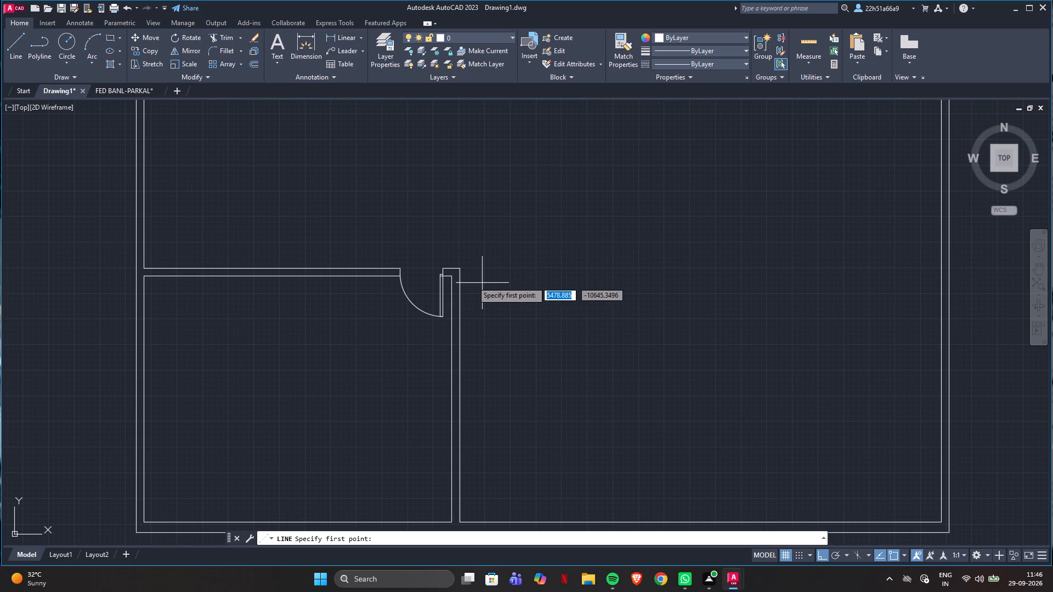
{"action": "left_click", "coordinate": [458, 271]}
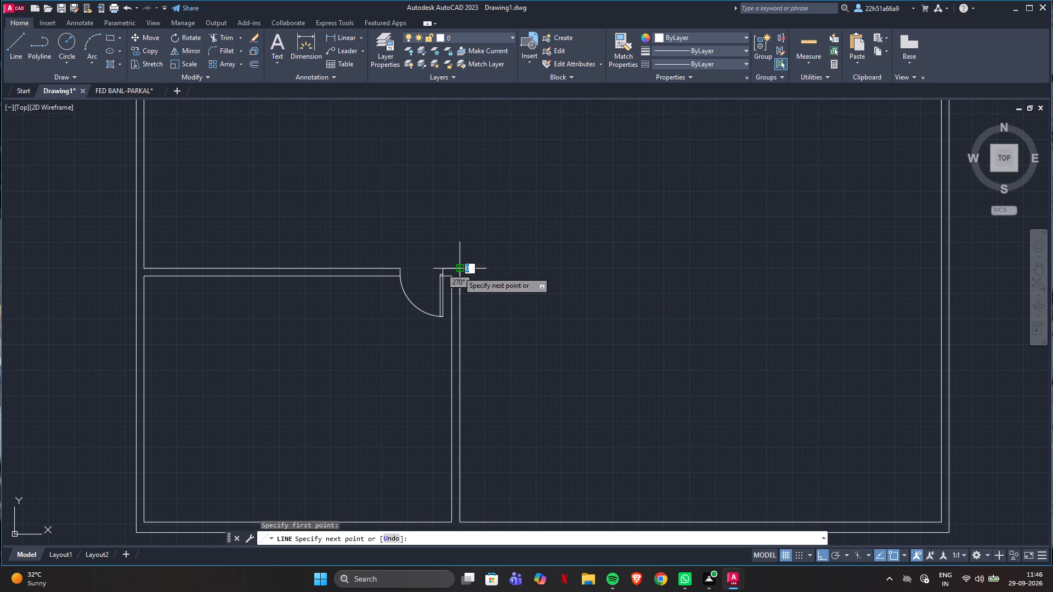
{"action": "scroll", "coordinate": [470, 278], "scroll_direction": "up", "scroll_amount": 3}
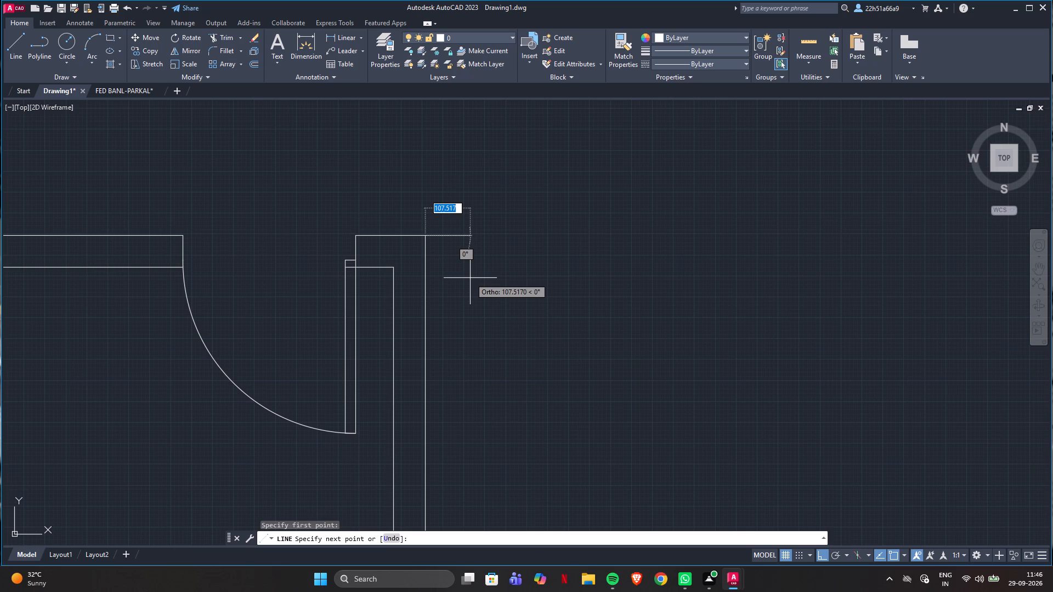
{"action": "type", "text": "76"}
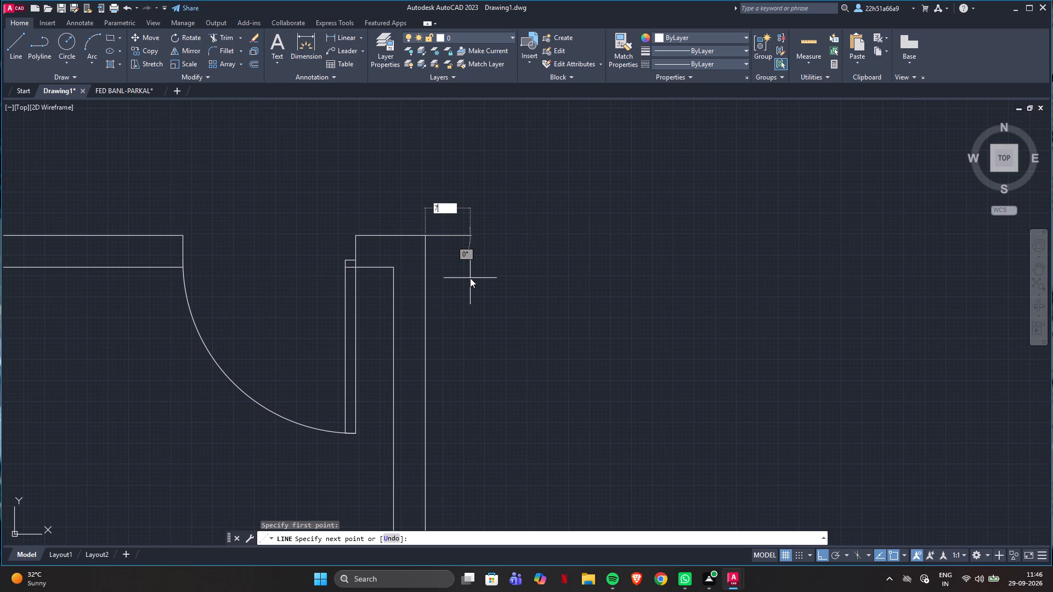
{"action": "type", "text": ".2"}
{"action": "key", "text": "Return"}
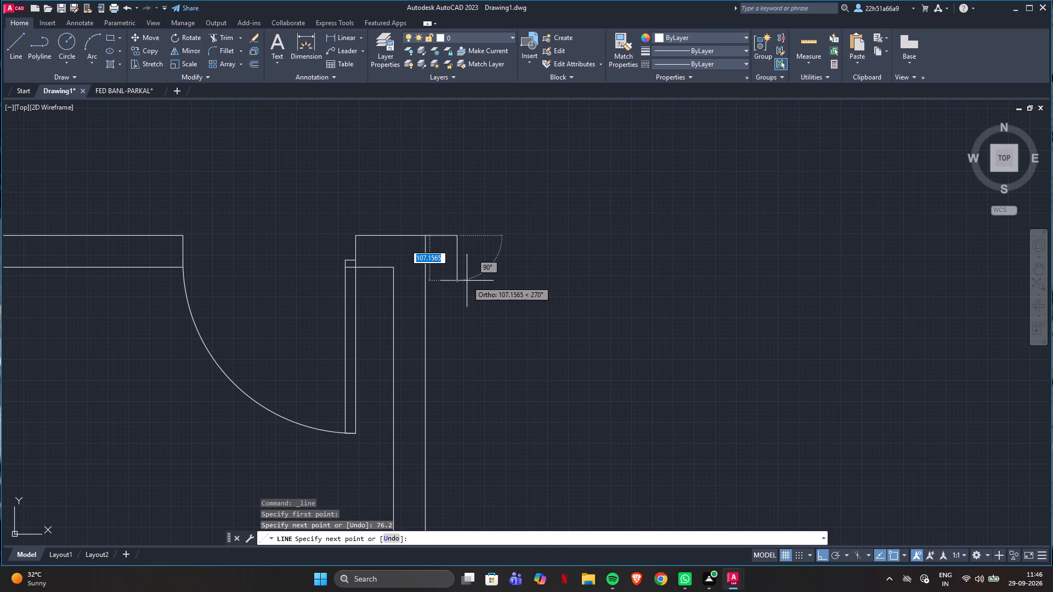
{"action": "type", "text": "76"}
{"action": "type", "text": ".2"}
{"action": "key", "text": "Return"}
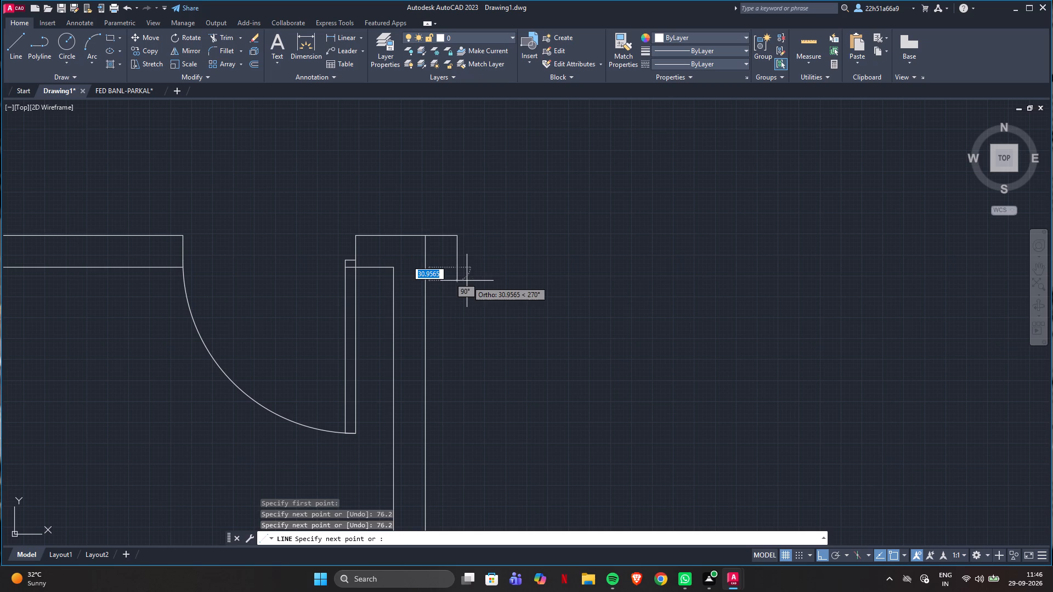
{"action": "left_click", "coordinate": [424, 270]}
{"action": "key", "text": "Escape"}
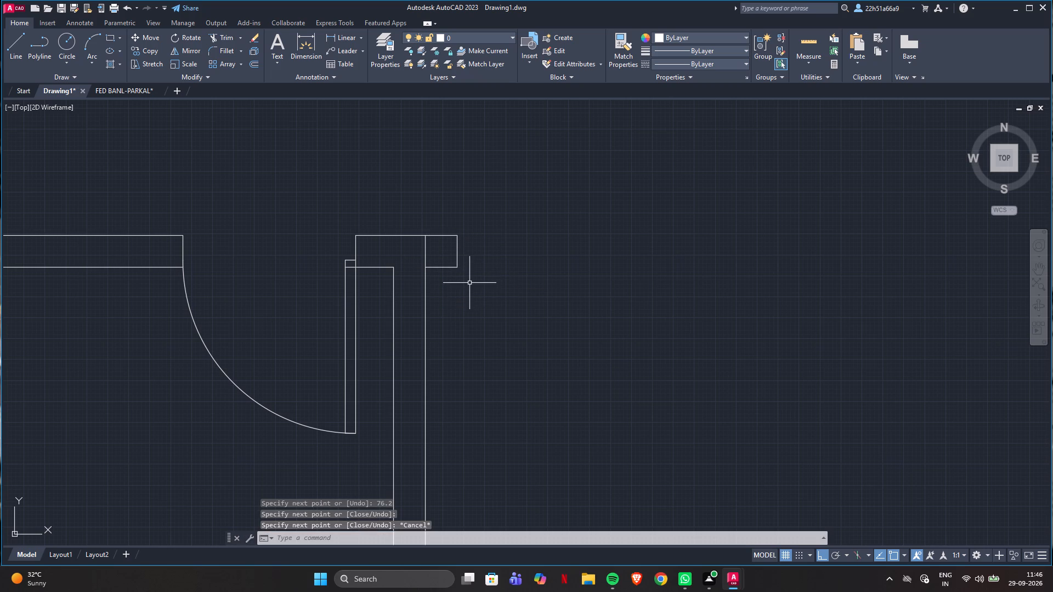
Trim the vertical partition's outer line where it crosses the new stub, opening the wall junction.
{"action": "type", "text": "tr"}
{"action": "key", "text": "Return"}
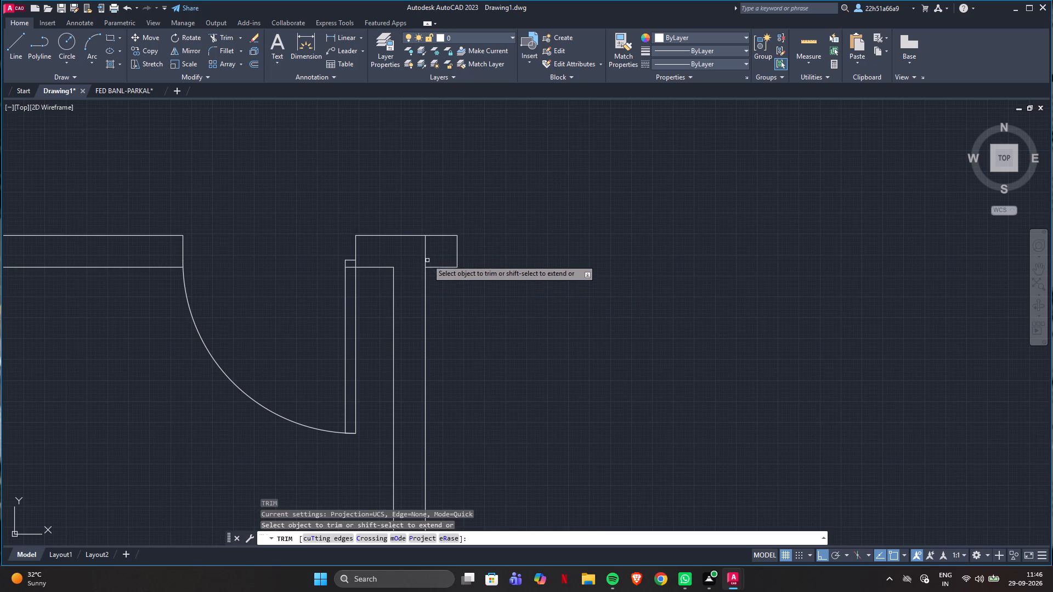
{"action": "left_click", "coordinate": [425, 254]}
{"action": "key", "text": "Escape"}
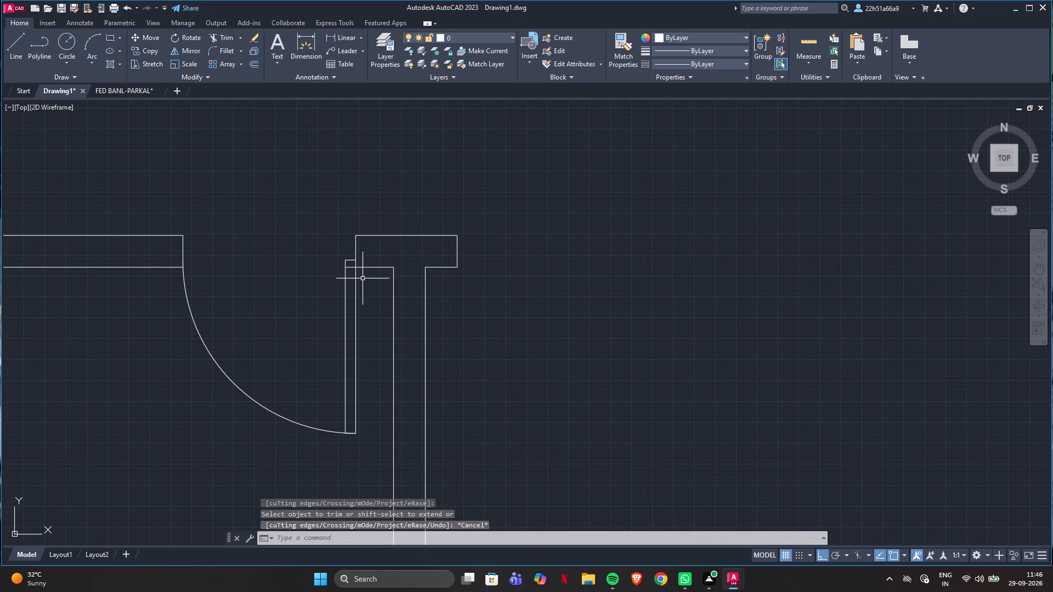
Copy the corner room's door by its upper-right end horizontally so the copy's left jamb meets the stub's right end.
{"action": "left_click", "coordinate": [353, 279]}
{"action": "left_click", "coordinate": [352, 288]}
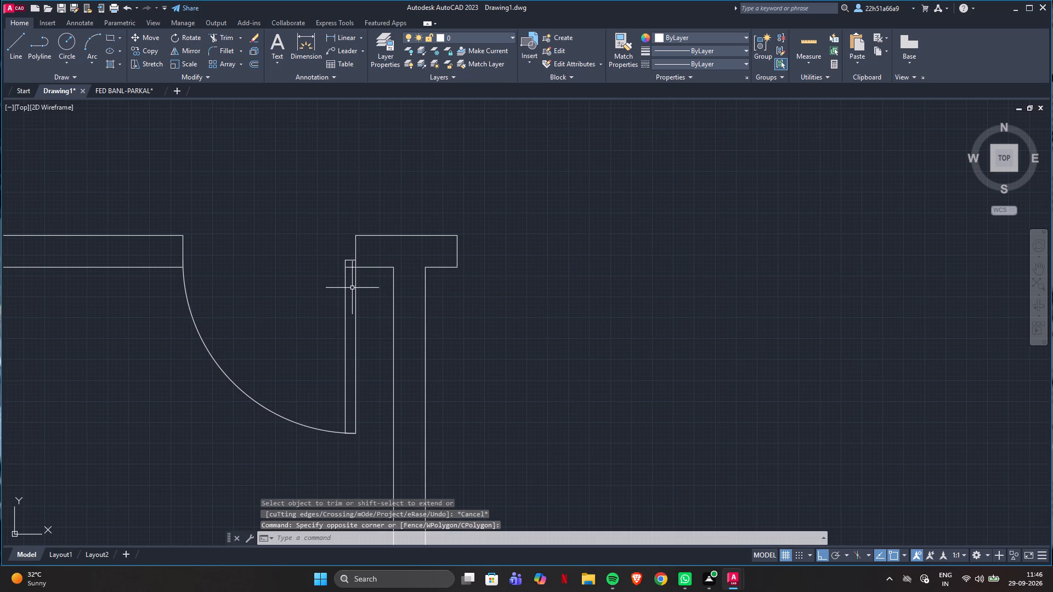
{"action": "left_click", "coordinate": [355, 288]}
{"action": "type", "text": "co"}
{"action": "key", "text": "Return"}
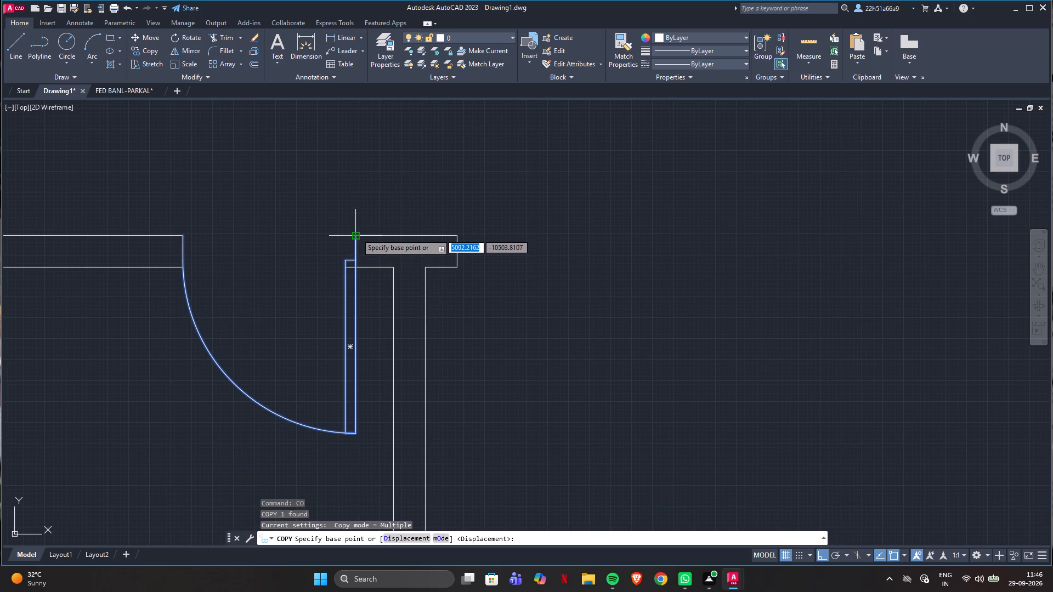
{"action": "left_click", "coordinate": [356, 234]}
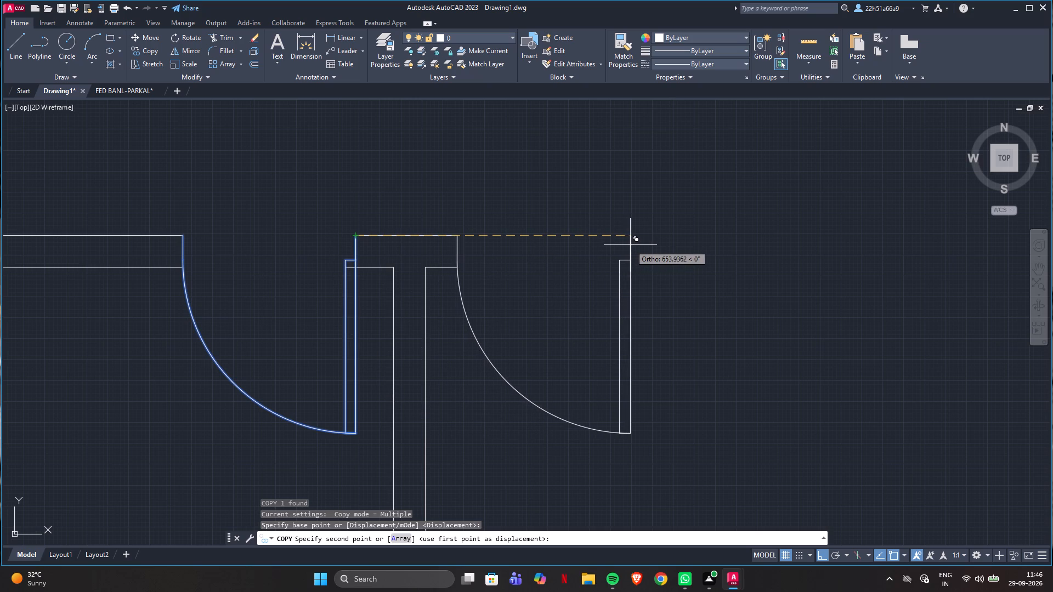
{"action": "left_click", "coordinate": [631, 246]}
{"action": "key", "text": "Escape"}
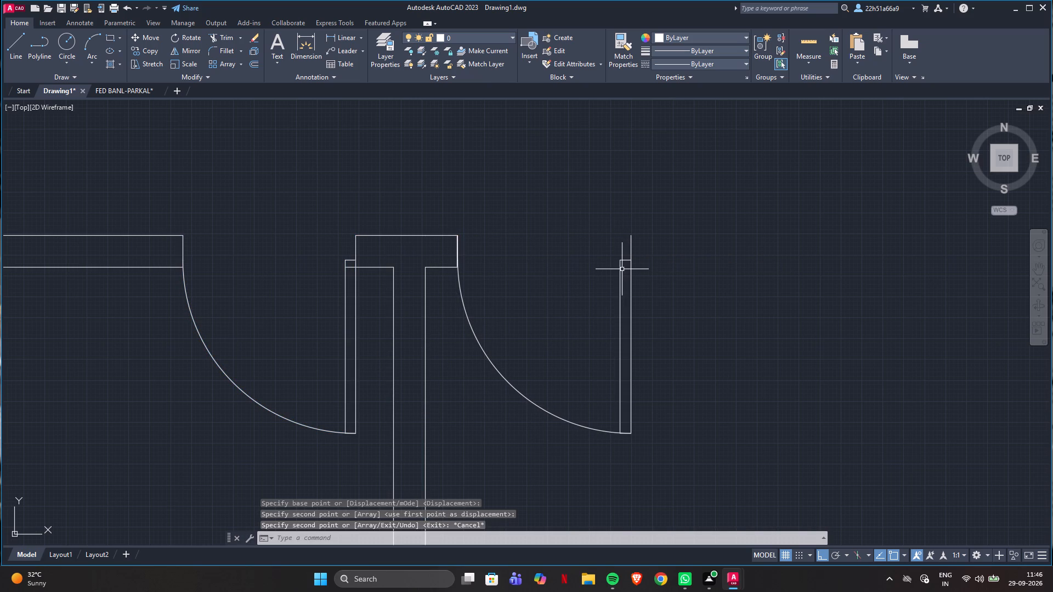
Flip the copied door both ways so its leaf stands at the stub and it swings upward.
{"action": "left_click", "coordinate": [619, 267]}
{"action": "left_click", "coordinate": [544, 184]}
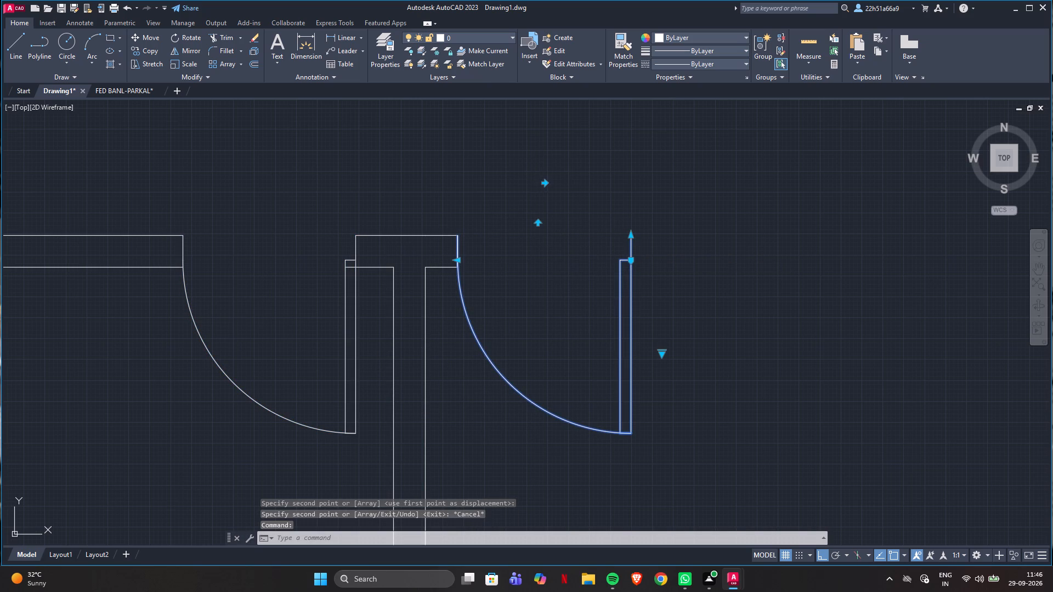
{"action": "left_click", "coordinate": [552, 226]}
{"action": "key", "text": "Escape"}
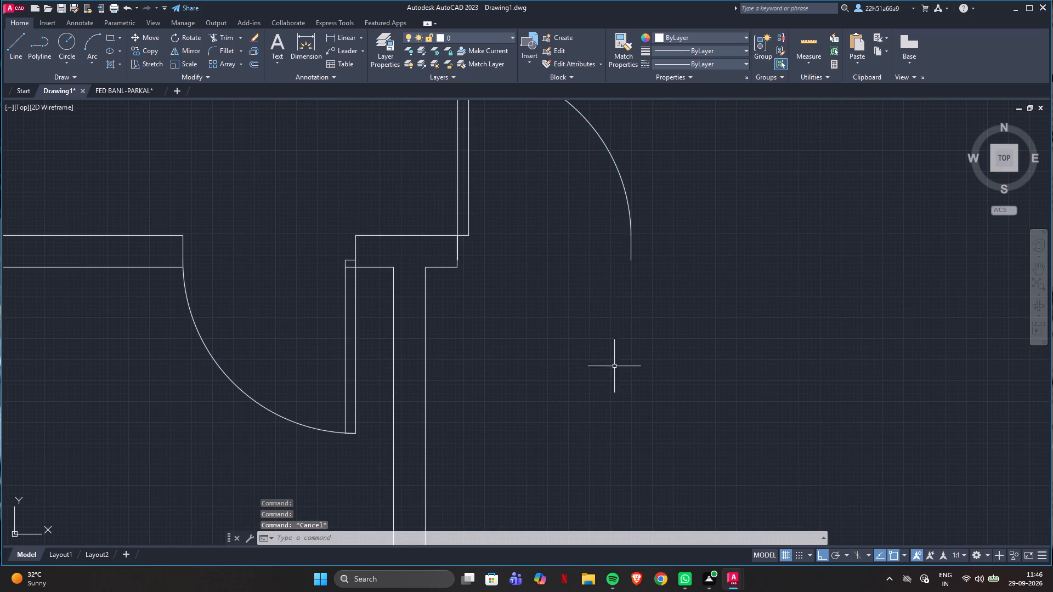
Draw horizontal lines from the stub's upper and lower right corners, the upper to the door's arc end and the lower past it.
{"action": "scroll", "coordinate": [607, 396], "scroll_direction": "down", "scroll_amount": 2}
{"action": "scroll", "coordinate": [577, 324], "scroll_direction": "up", "scroll_amount": 2}
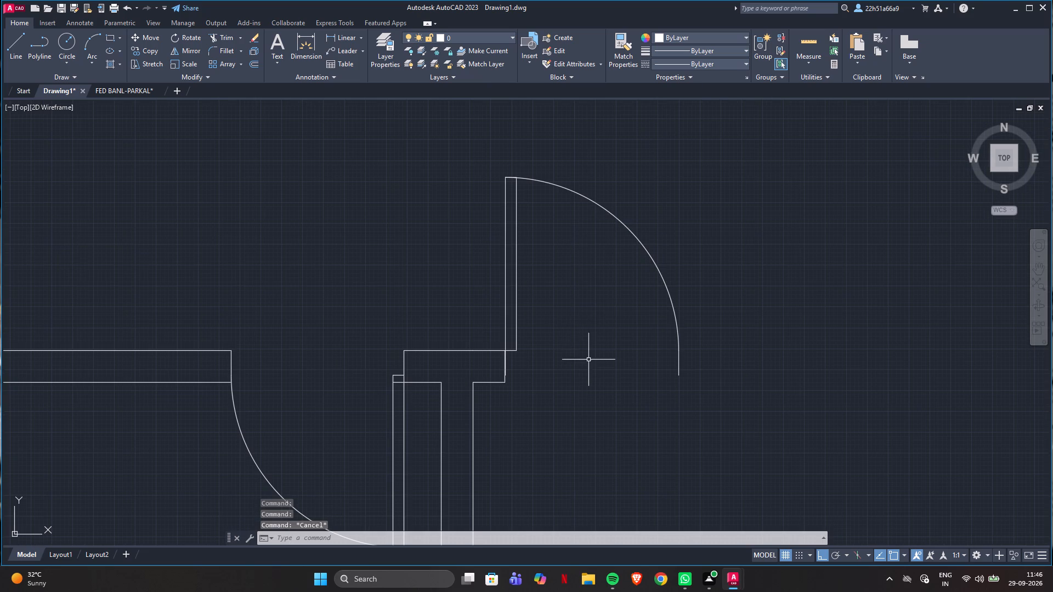
{"action": "left_click", "coordinate": [15, 42]}
{"action": "left_click", "coordinate": [505, 351]}
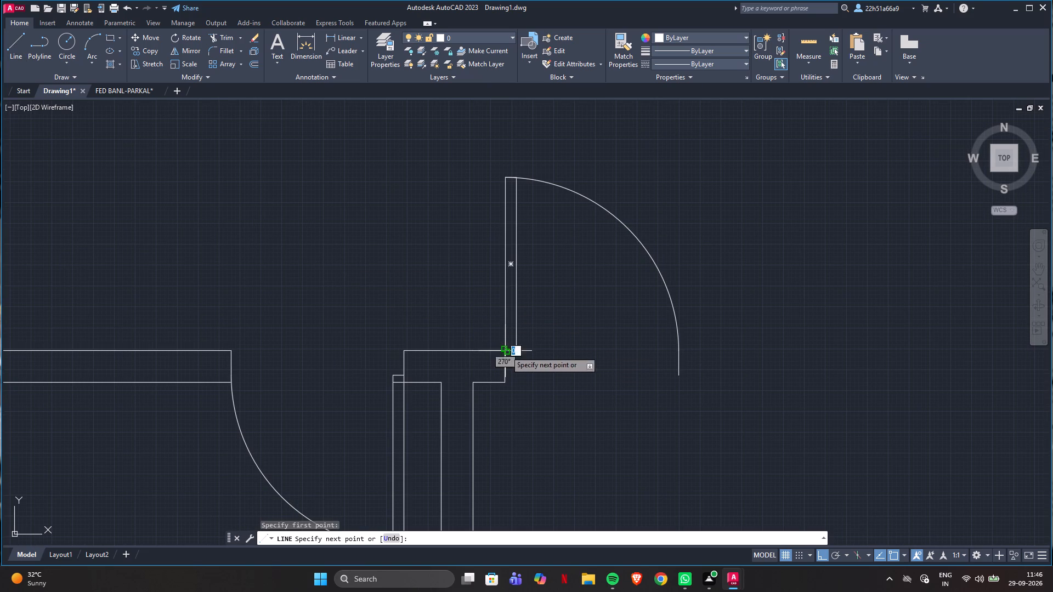
{"action": "left_click", "coordinate": [677, 354]}
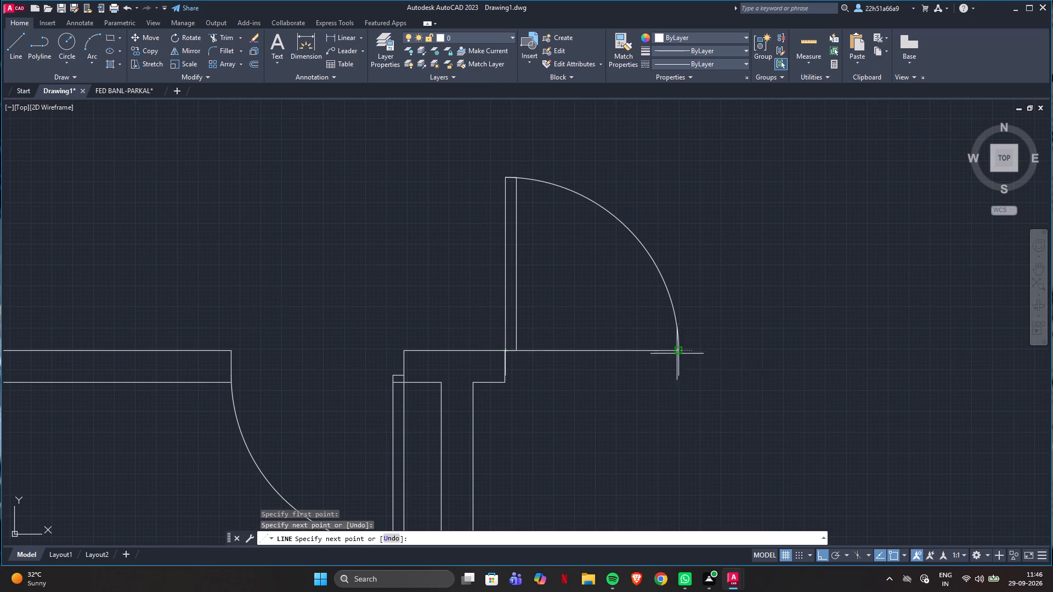
{"action": "key", "text": "Escape"}
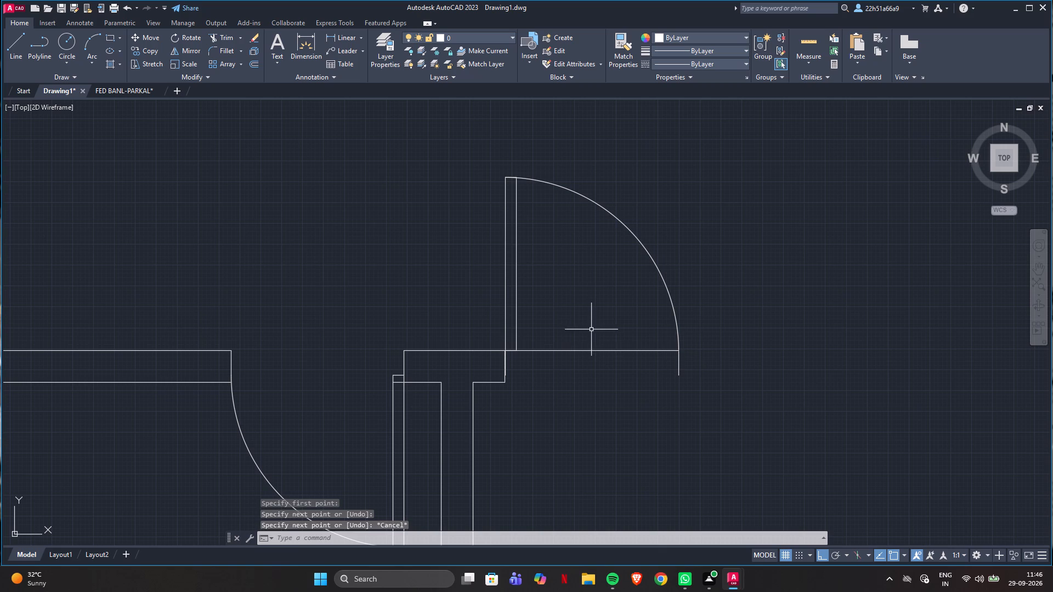
{"action": "scroll", "coordinate": [618, 338], "scroll_direction": "down", "scroll_amount": 2}
{"action": "scroll", "coordinate": [631, 356], "scroll_direction": "up", "scroll_amount": 1}
{"action": "left_click", "coordinate": [9, 43]}
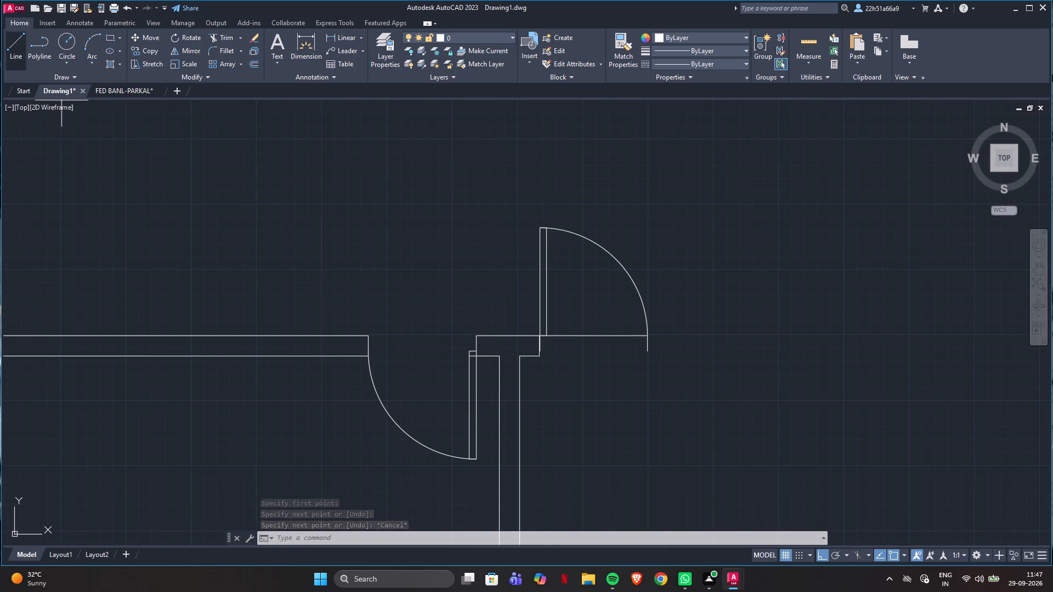
{"action": "left_click", "coordinate": [540, 356]}
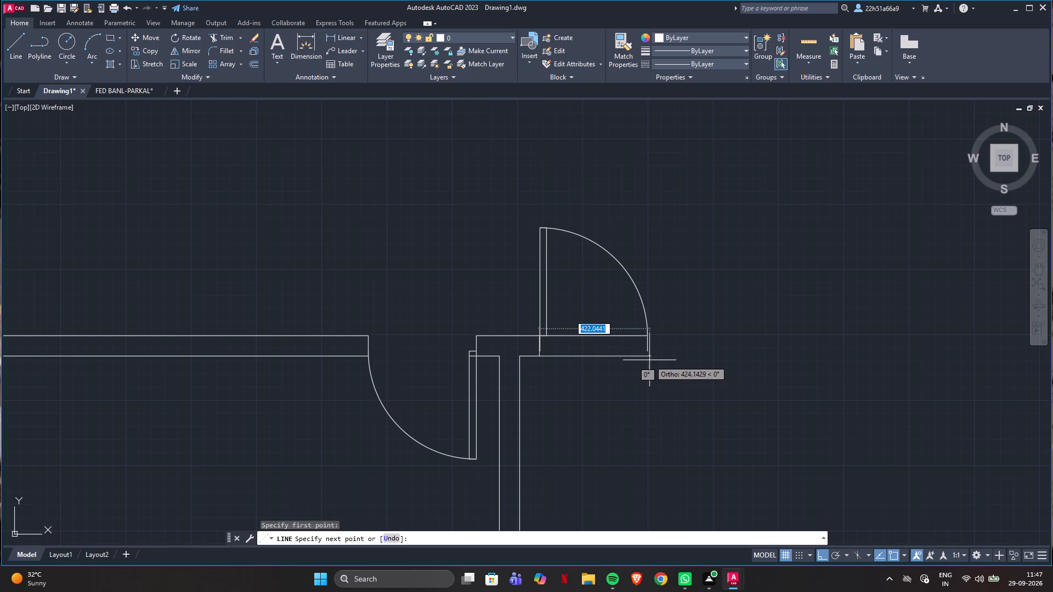
{"action": "left_click", "coordinate": [684, 358]}
{"action": "key", "text": "Escape"}
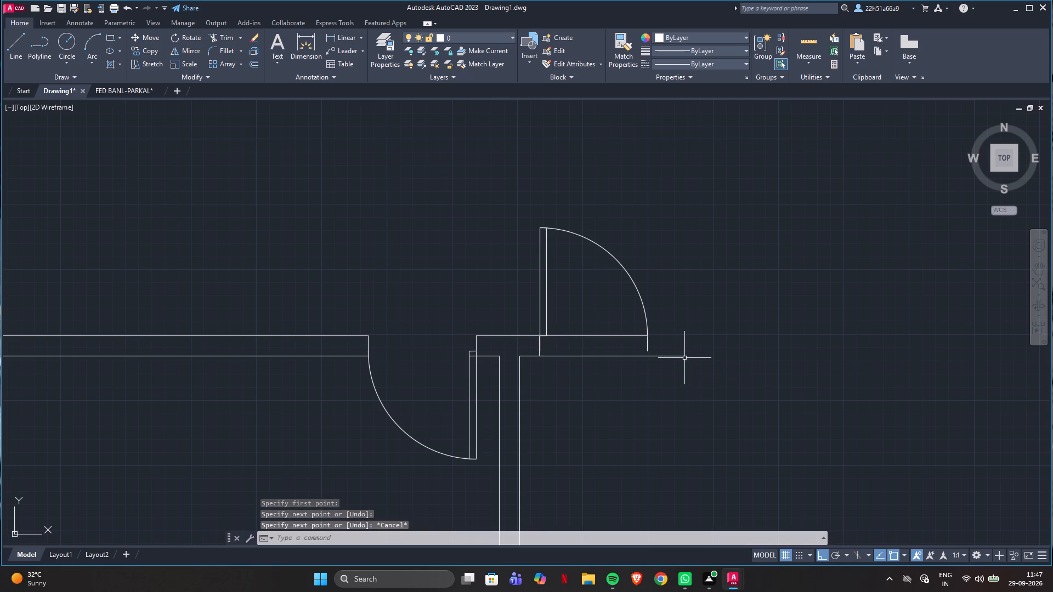
Draw a 76.2 mm vertical line from the upper line's right end down to the lower line.
{"action": "scroll", "coordinate": [659, 347], "scroll_direction": "up", "scroll_amount": 2}
{"action": "key", "text": "Return"}
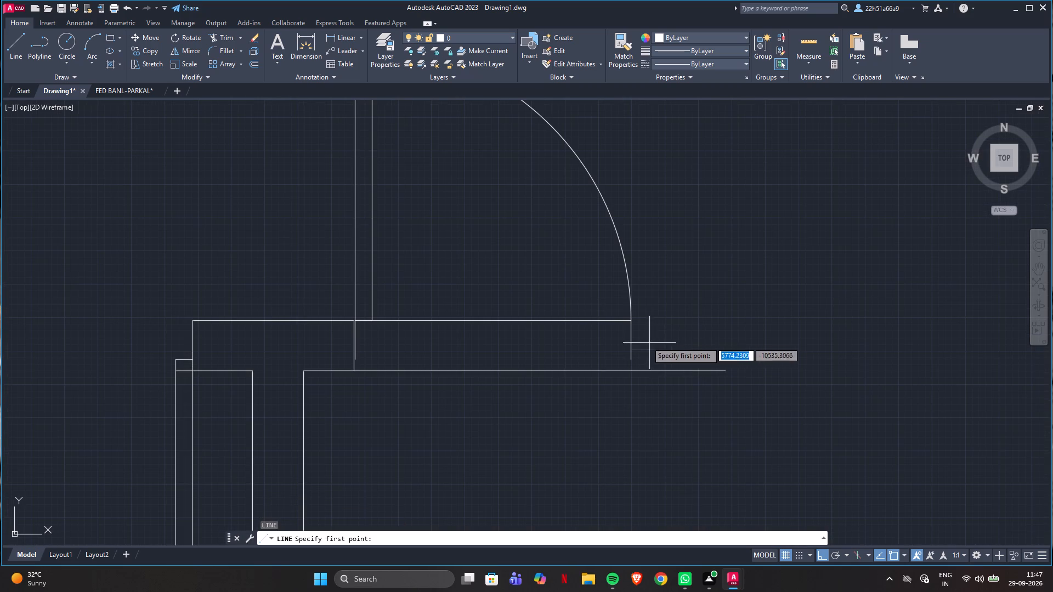
{"action": "left_click", "coordinate": [628, 323]}
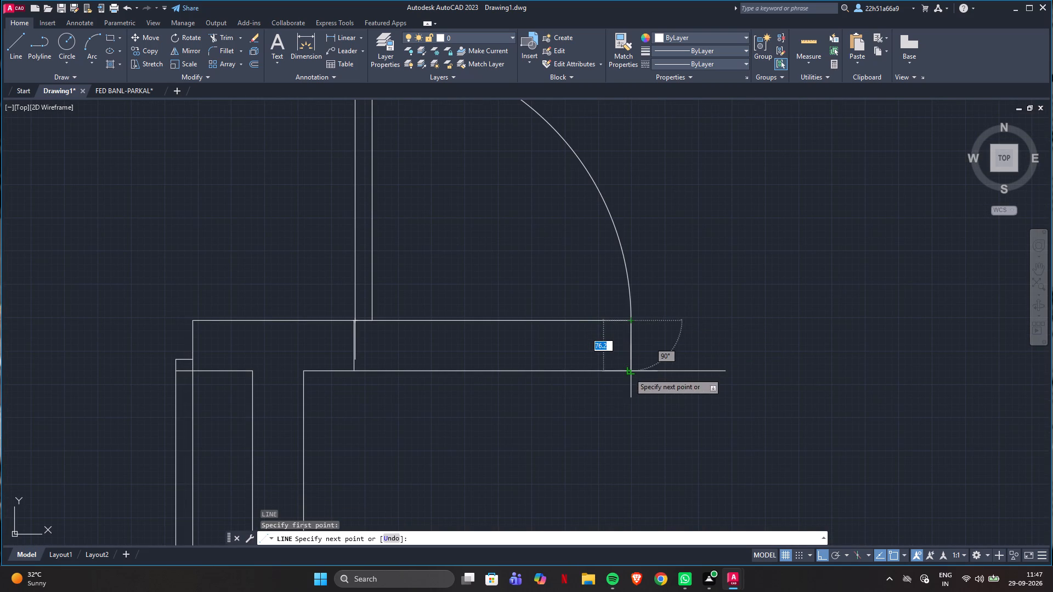
{"action": "left_click", "coordinate": [629, 373]}
{"action": "key", "text": "Escape"}
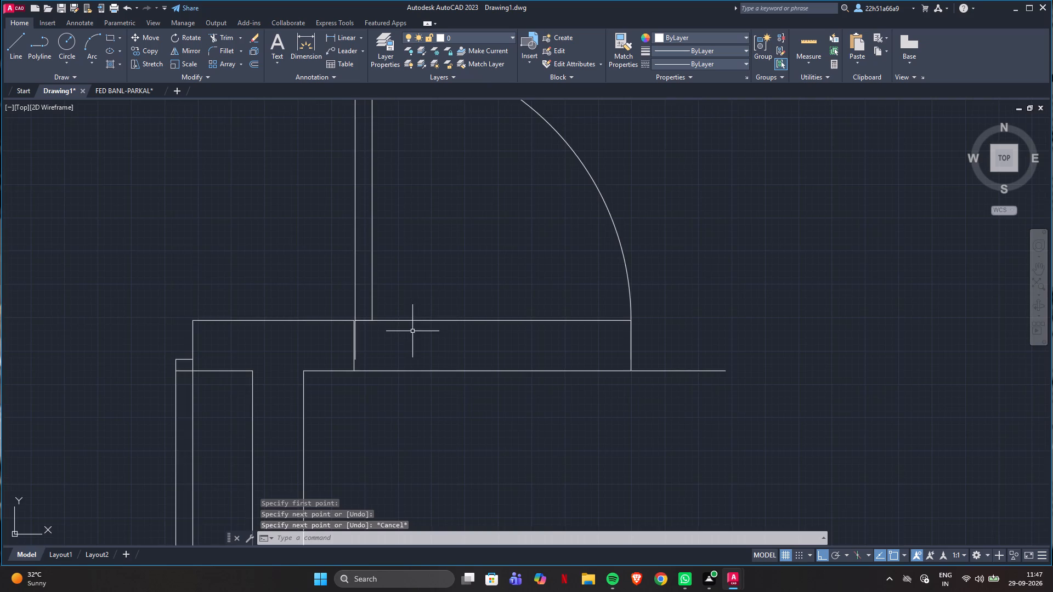
Move the copied door by its lower-left jamb end onto the stub's lower-right corner.
{"action": "scroll", "coordinate": [406, 333], "scroll_direction": "up", "scroll_amount": 2}
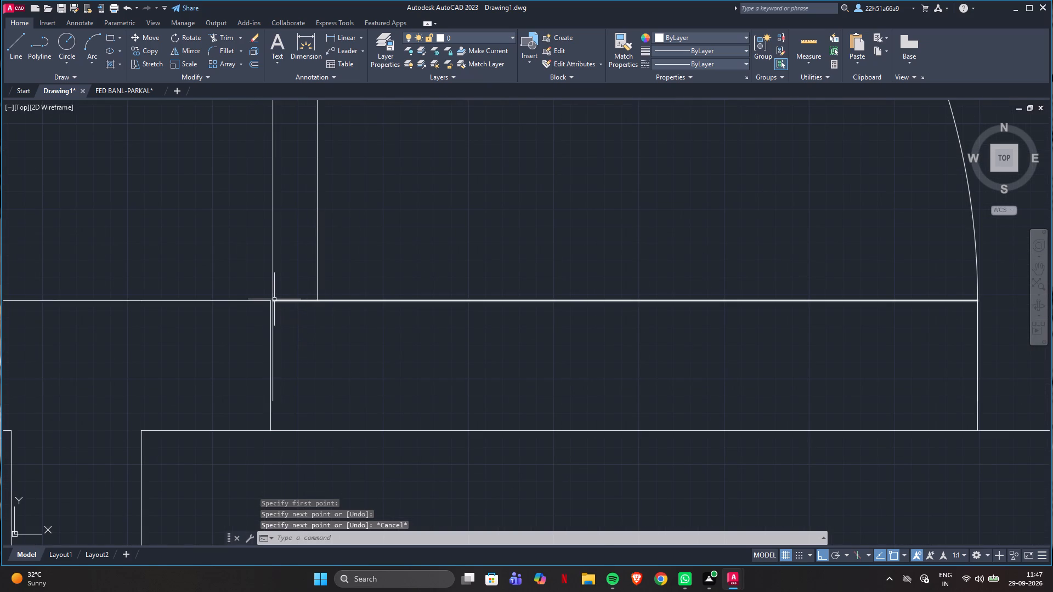
{"action": "left_click", "coordinate": [273, 299]}
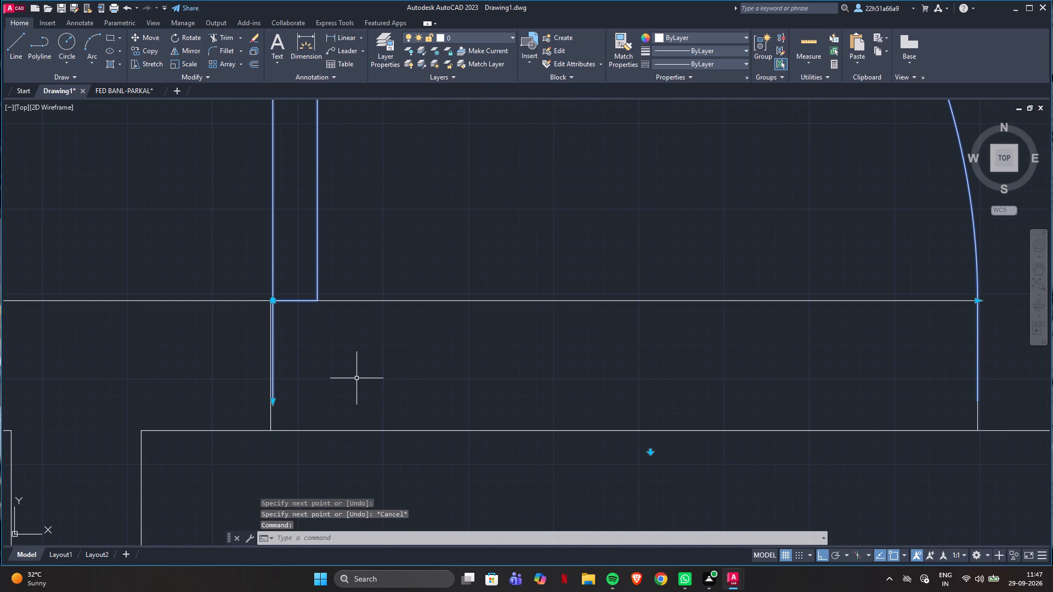
{"action": "key", "text": "m"}
{"action": "key", "text": "Return"}
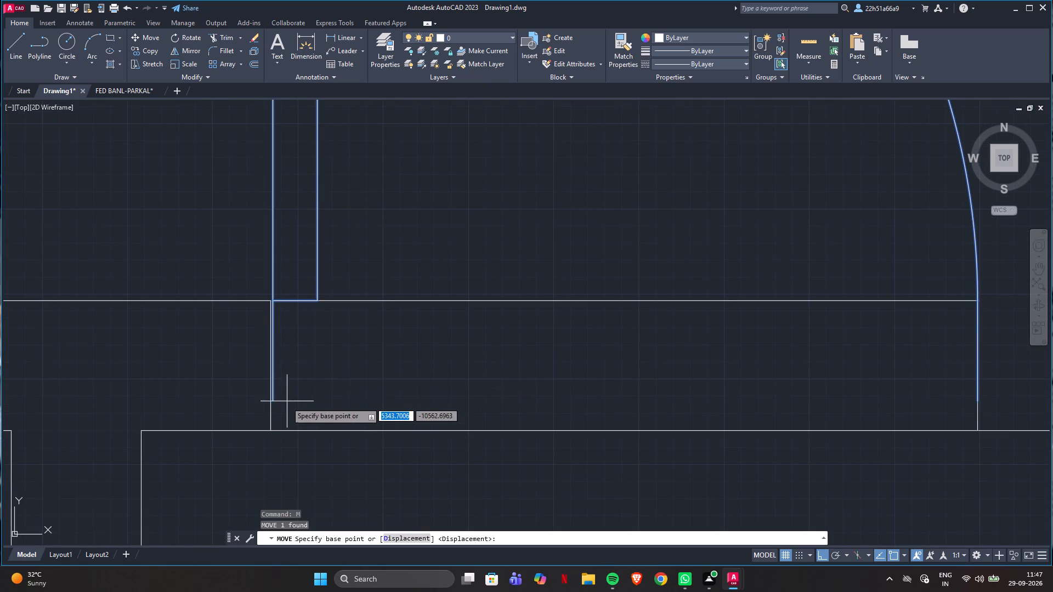
{"action": "left_click", "coordinate": [273, 403]}
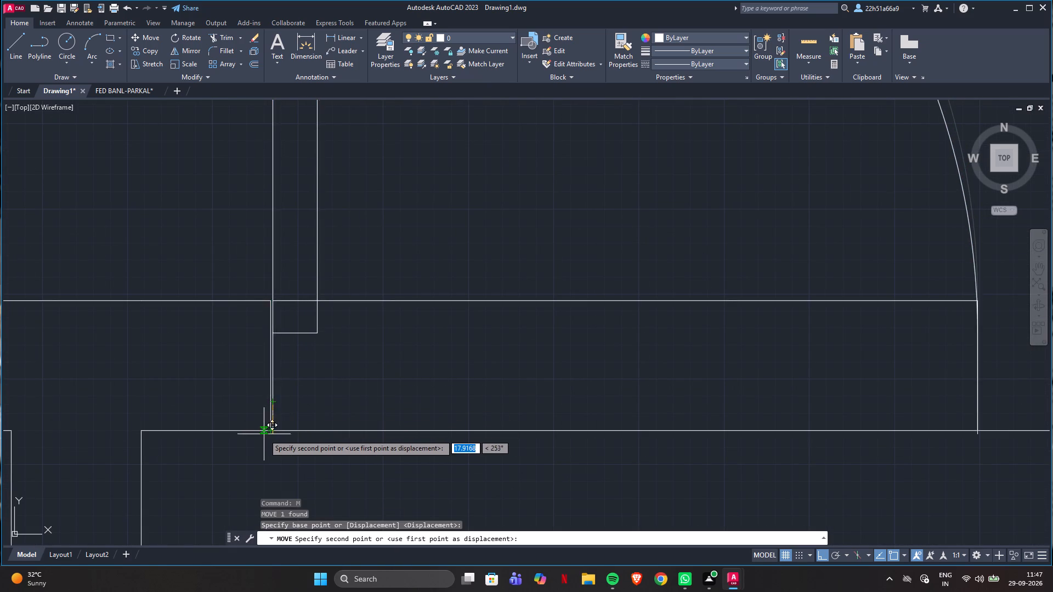
{"action": "left_click", "coordinate": [270, 433]}
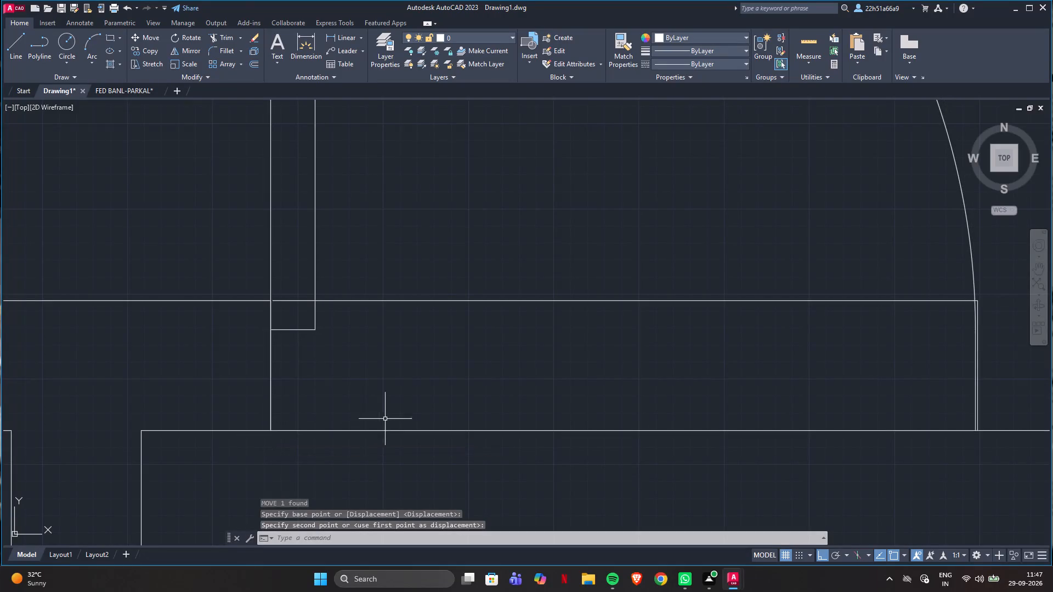
{"action": "key", "text": "Escape"}
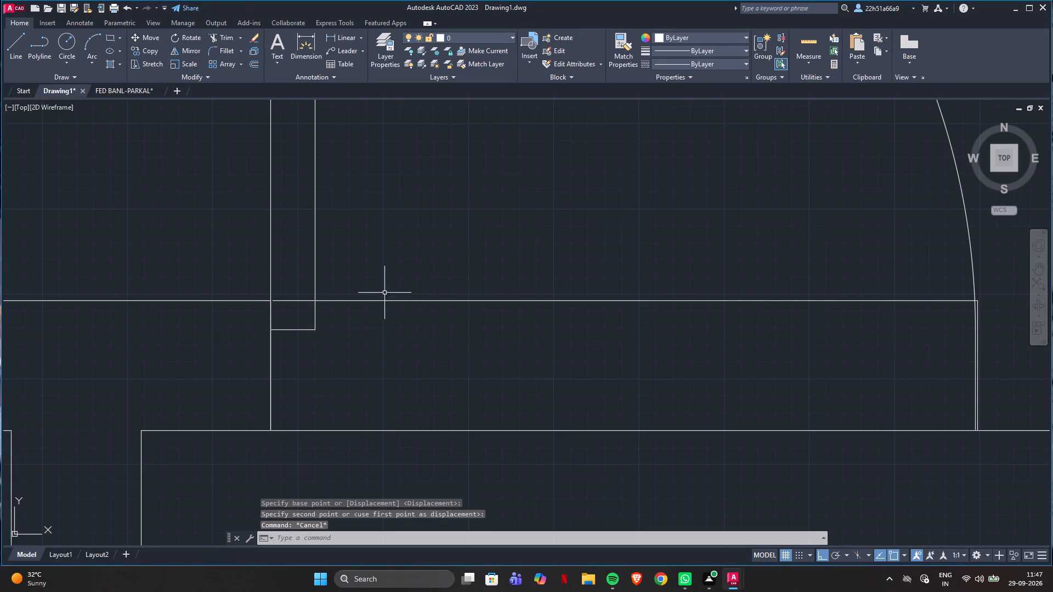
Draw a 76.2 mm horizontal line to the right from the upper line's end at the door's arc.
{"action": "scroll", "coordinate": [420, 285], "scroll_direction": "down", "scroll_amount": 3}
{"action": "scroll", "coordinate": [666, 313], "scroll_direction": "up", "scroll_amount": 2}
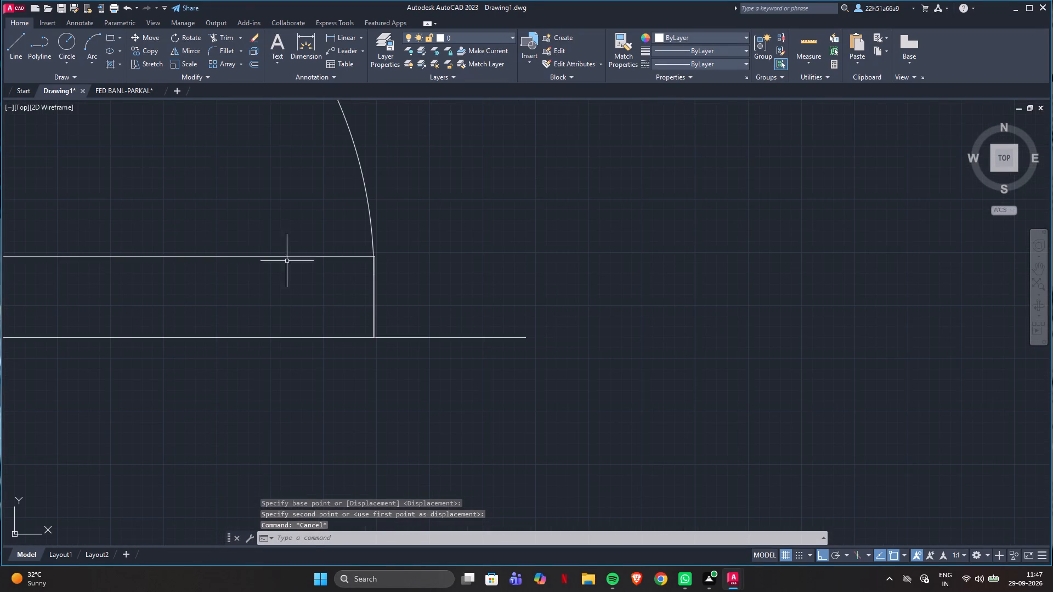
{"action": "scroll", "coordinate": [363, 234], "scroll_direction": "down", "scroll_amount": 1}
{"action": "scroll", "coordinate": [376, 280], "scroll_direction": "up", "scroll_amount": 3}
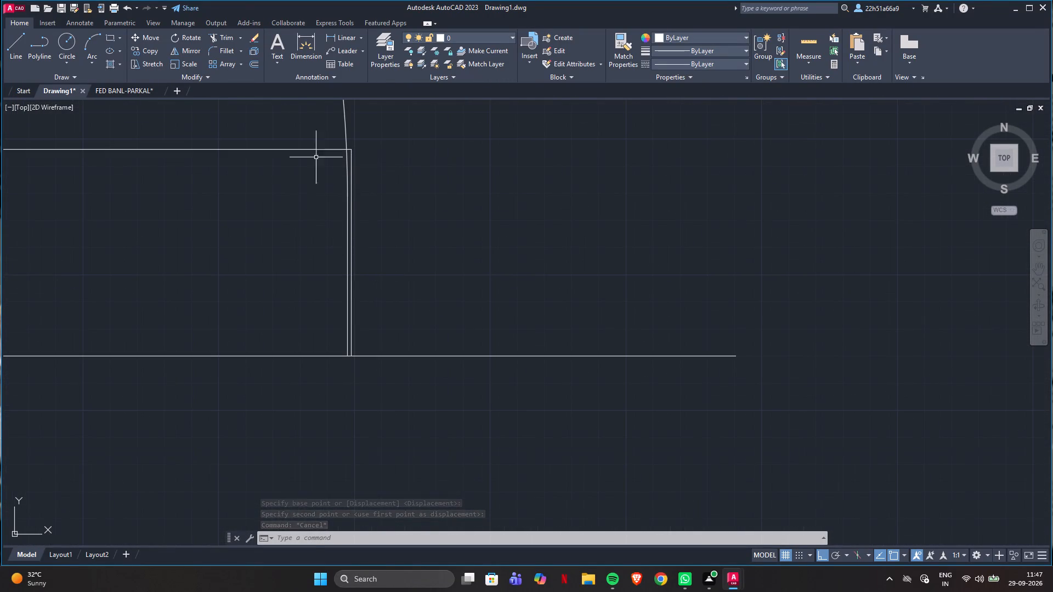
{"action": "scroll", "coordinate": [441, 402], "scroll_direction": "down", "scroll_amount": 3}
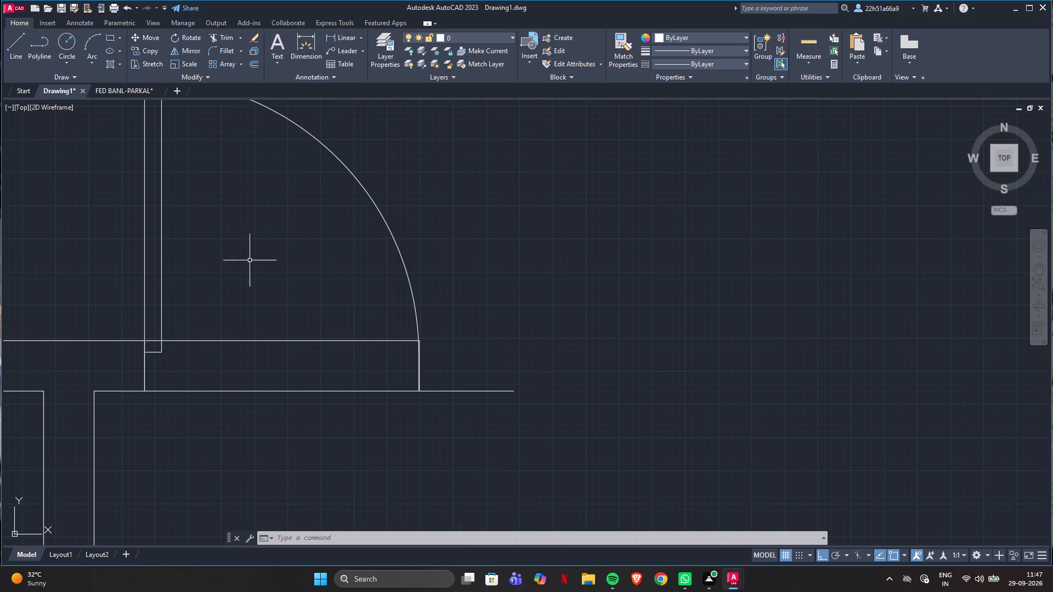
{"action": "left_click", "coordinate": [16, 43]}
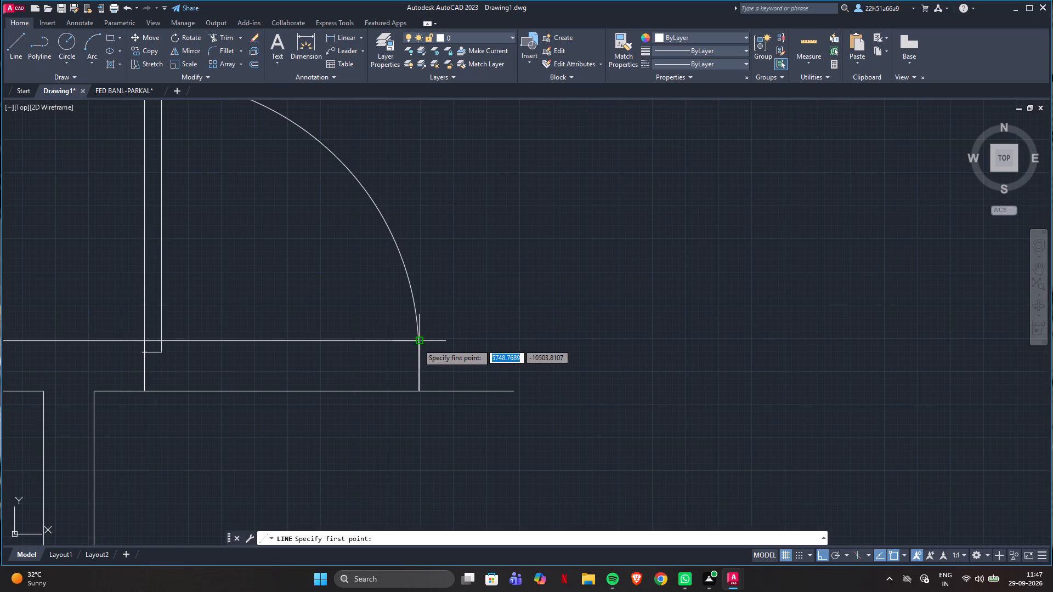
{"action": "left_click", "coordinate": [417, 344]}
{"action": "scroll", "coordinate": [442, 346], "scroll_direction": "up", "scroll_amount": 2}
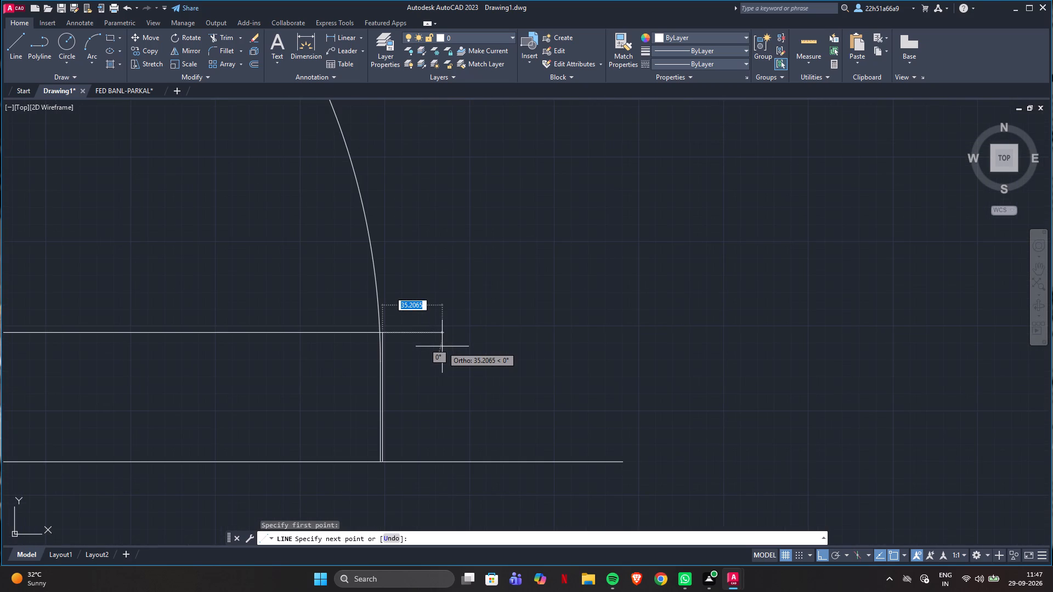
{"action": "type", "text": "76.2"}
{"action": "key", "text": "Return"}
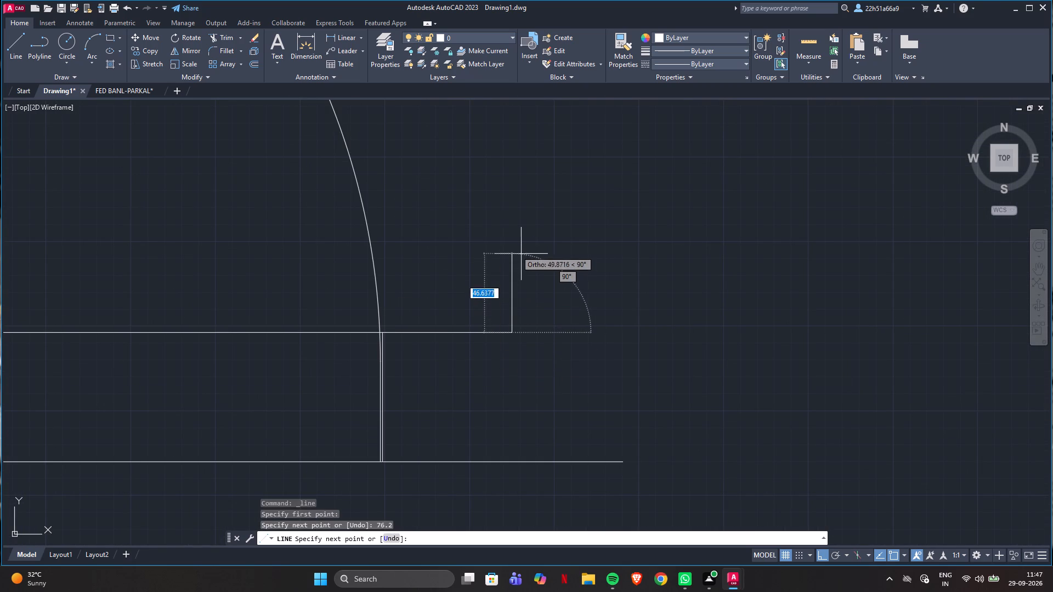
Continue from the 76.2 mm line's end with a closed rectangle 1200 mm high and 600 mm wide, extending up and right.
{"action": "scroll", "coordinate": [525, 258], "scroll_direction": "down", "scroll_amount": 8}
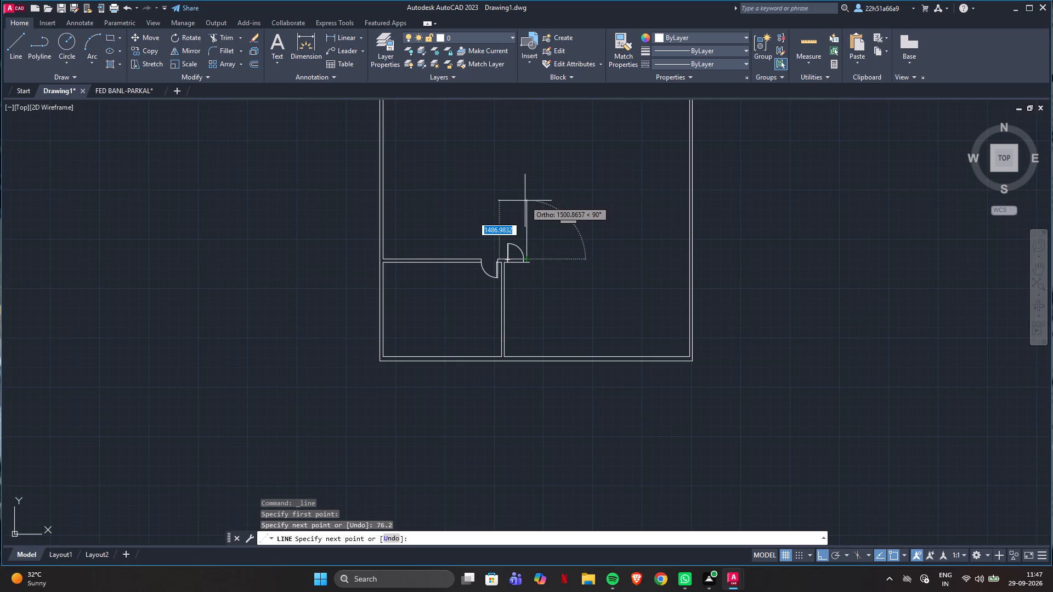
{"action": "type", "text": "11"}
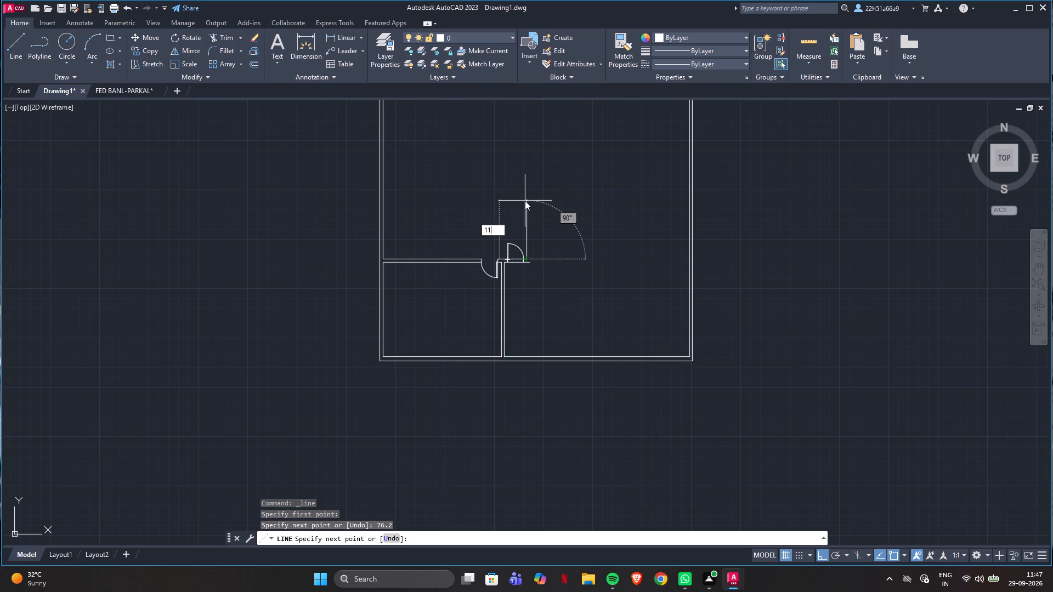
{"action": "key", "text": "BackSpace"}
{"action": "type", "text": "200"}
{"action": "key", "text": "Return"}
{"action": "scroll", "coordinate": [525, 203], "scroll_direction": "up", "scroll_amount": 2}
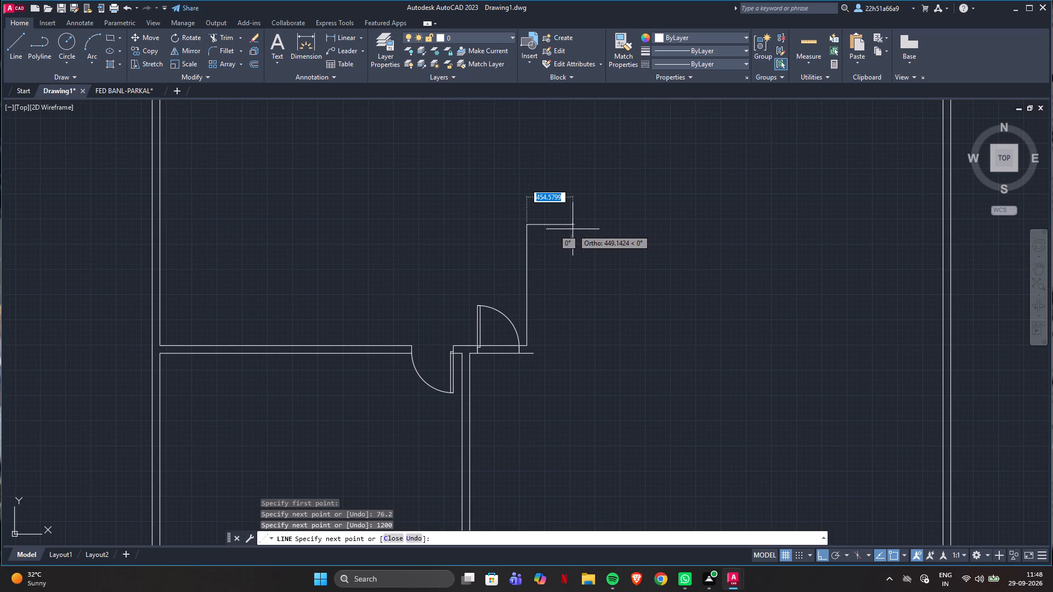
{"action": "type", "text": "600"}
{"action": "key", "text": "Return"}
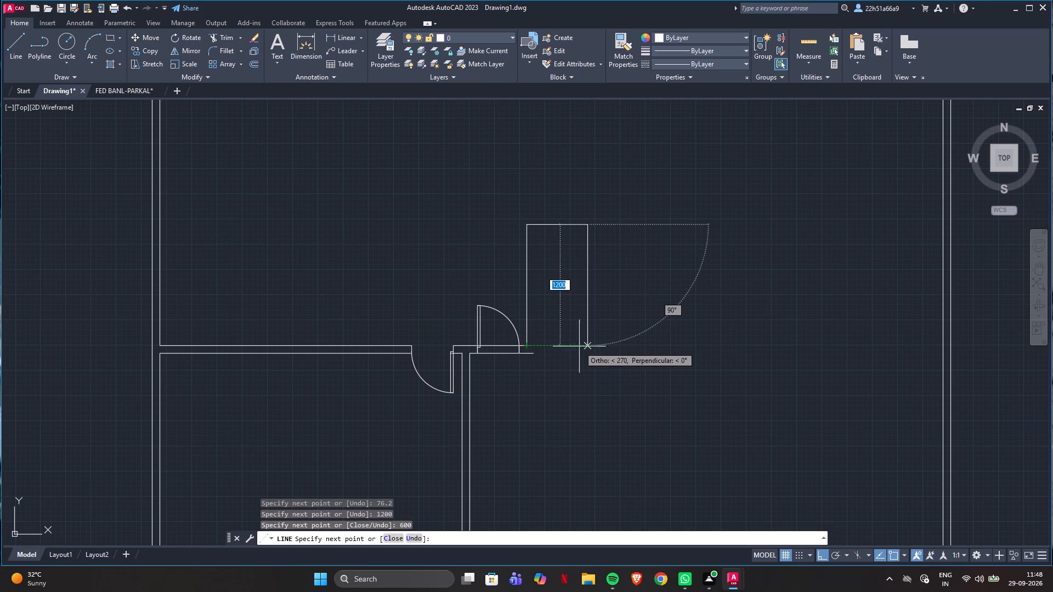
{"action": "left_click", "coordinate": [590, 346]}
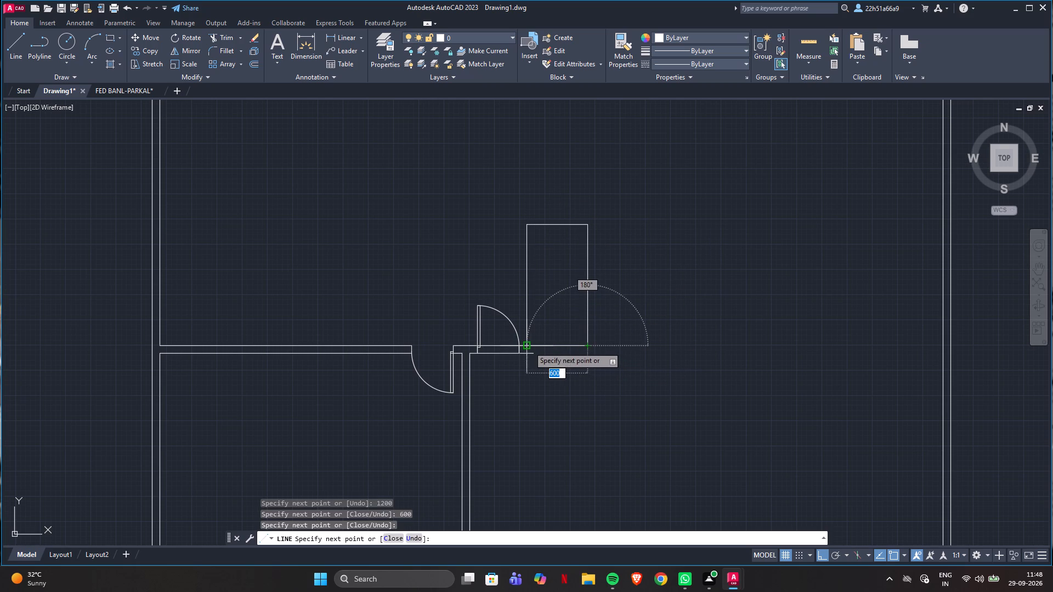
{"action": "left_click", "coordinate": [525, 345]}
{"action": "key", "text": "Escape"}
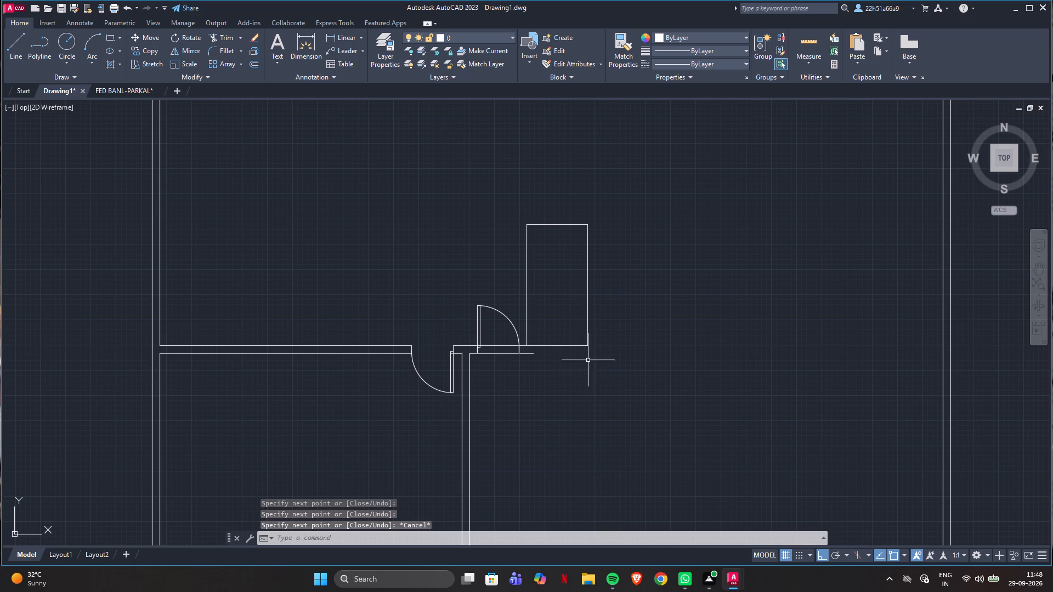
Draw a vertical line from the rectangle's lower-left corner down to the lower partition line.
{"action": "scroll", "coordinate": [543, 367], "scroll_direction": "up", "scroll_amount": 3}
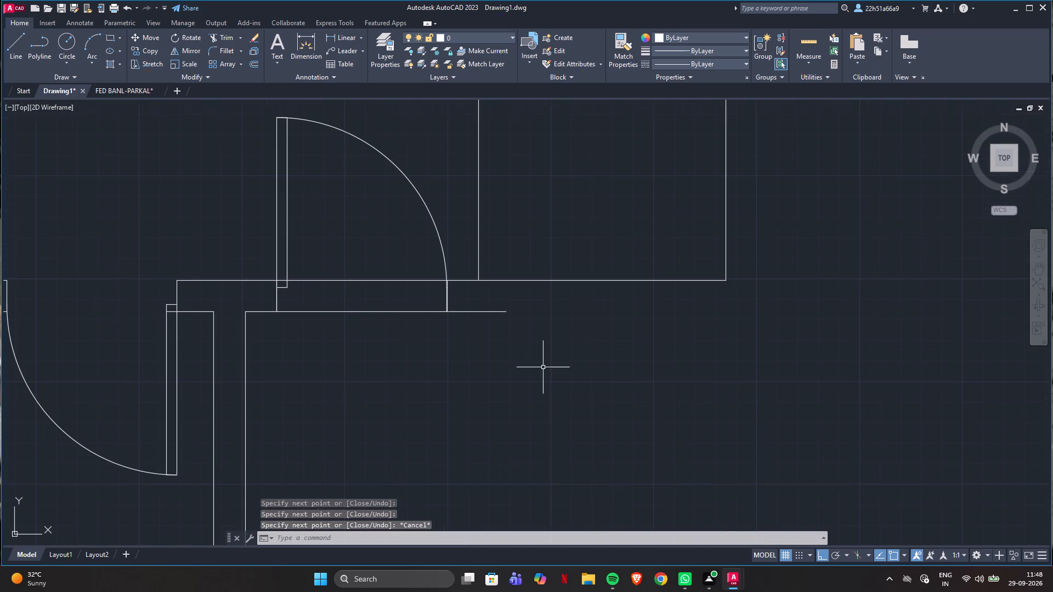
{"action": "key", "text": "l"}
{"action": "key", "text": "Return"}
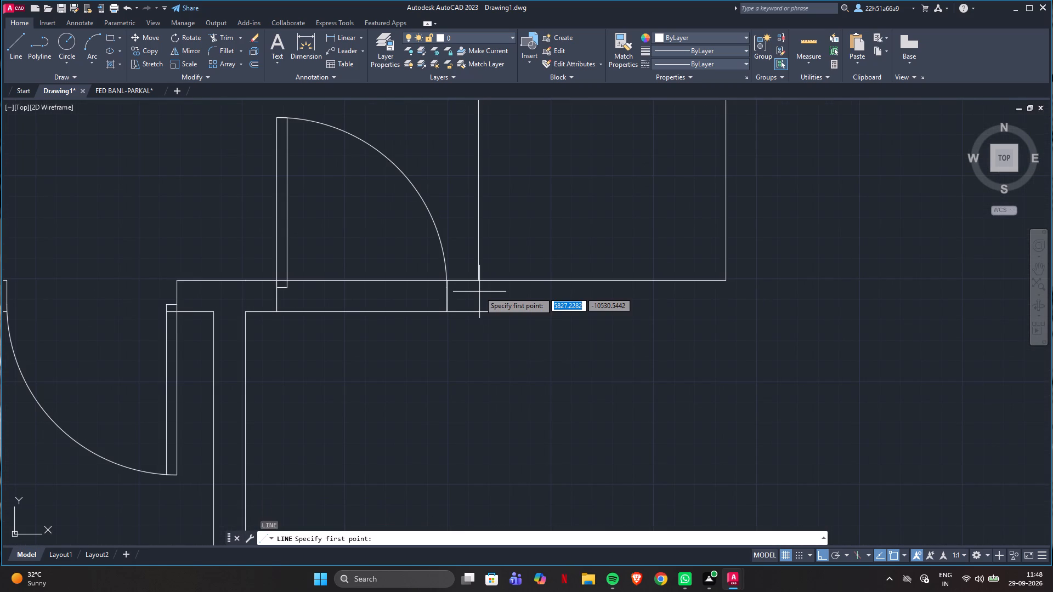
{"action": "left_click", "coordinate": [477, 281]}
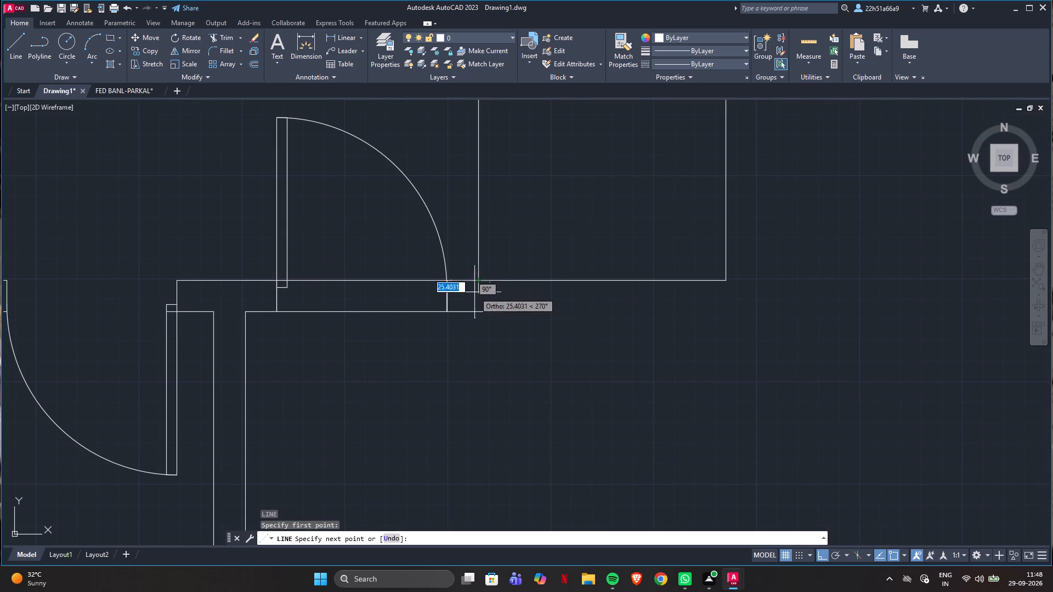
{"action": "left_click", "coordinate": [478, 314]}
{"action": "key", "text": "Escape"}
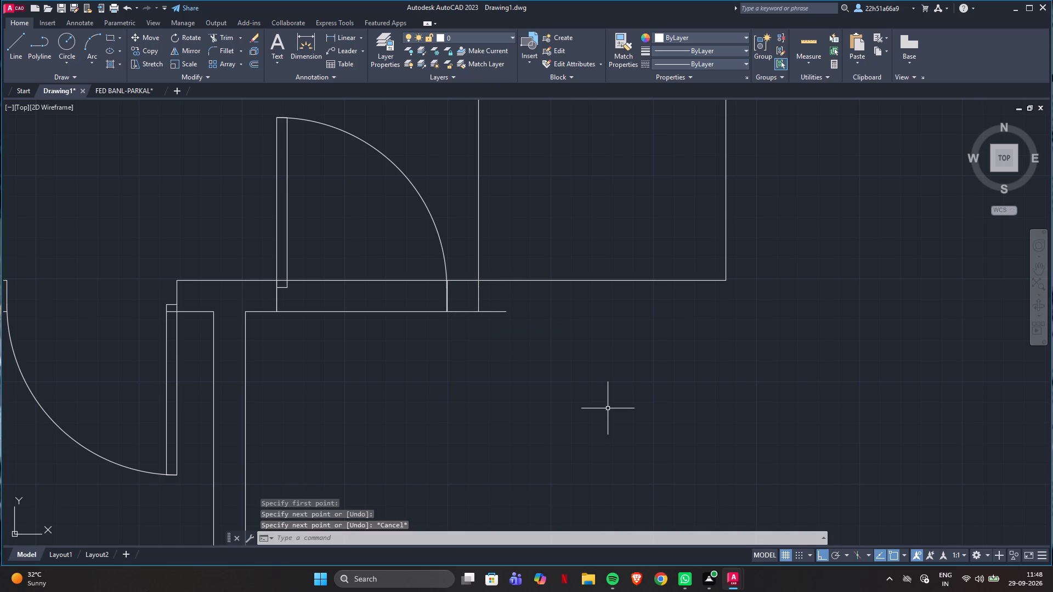
Trim the lower line's overhang past the new stub, both lines across the door opening, and the doubled jamb line.
{"action": "type", "text": "tr"}
{"action": "key", "text": "Return"}
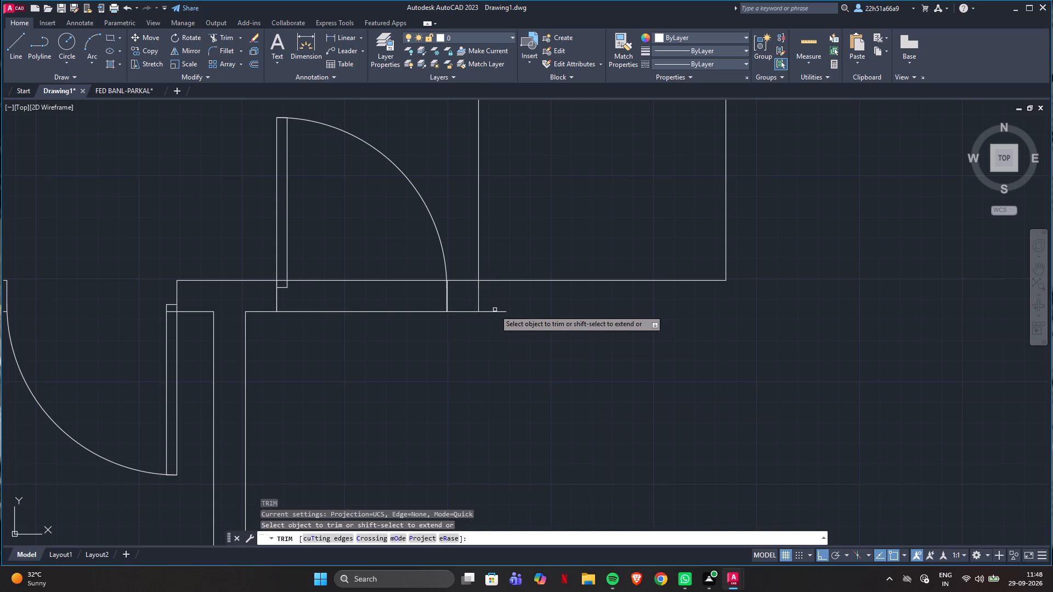
{"action": "left_click", "coordinate": [494, 313]}
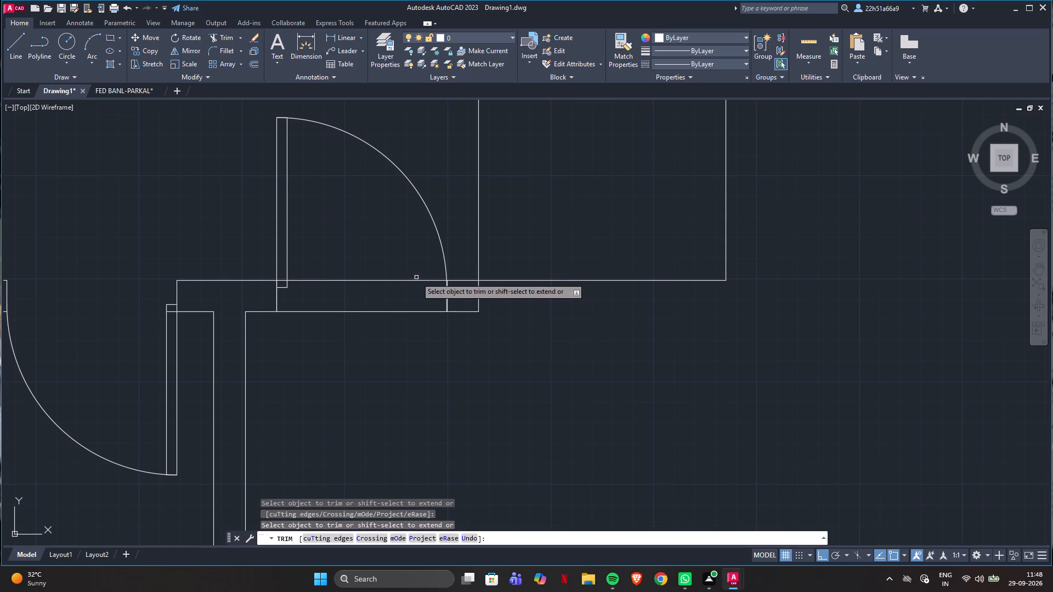
{"action": "left_click", "coordinate": [415, 280]}
{"action": "left_click", "coordinate": [398, 310]}
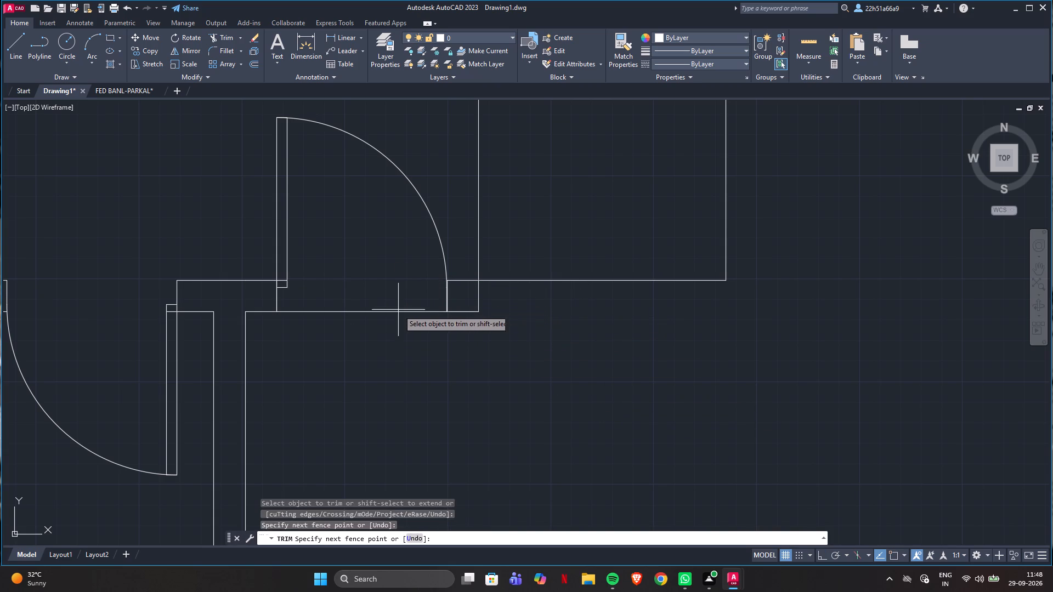
{"action": "left_click_drag", "start_coordinate": [413, 297], "coordinate": [415, 321]}
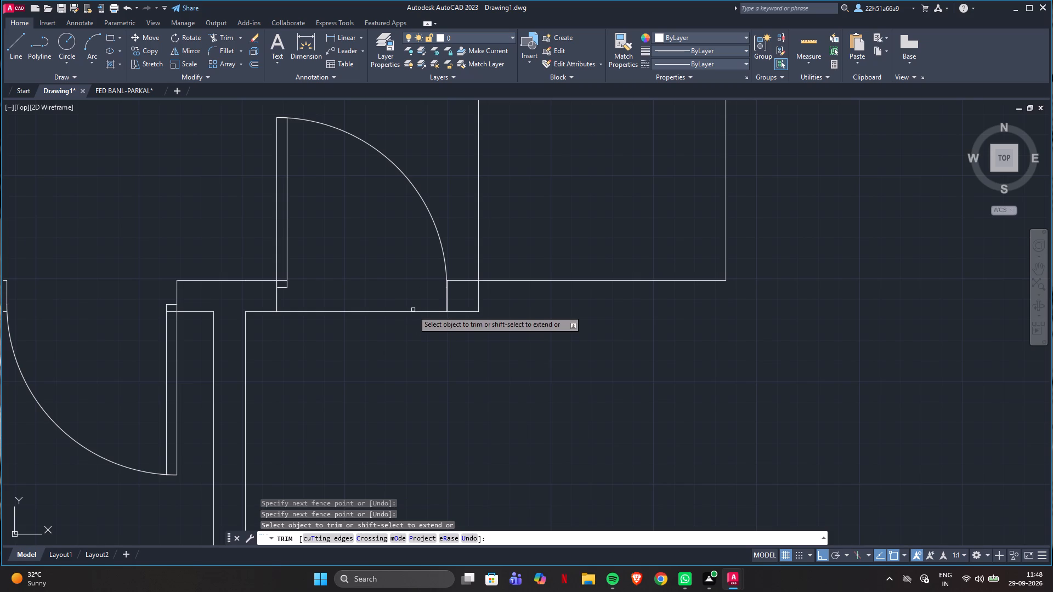
{"action": "left_click", "coordinate": [413, 314]}
{"action": "scroll", "coordinate": [457, 298], "scroll_direction": "up", "scroll_amount": 3}
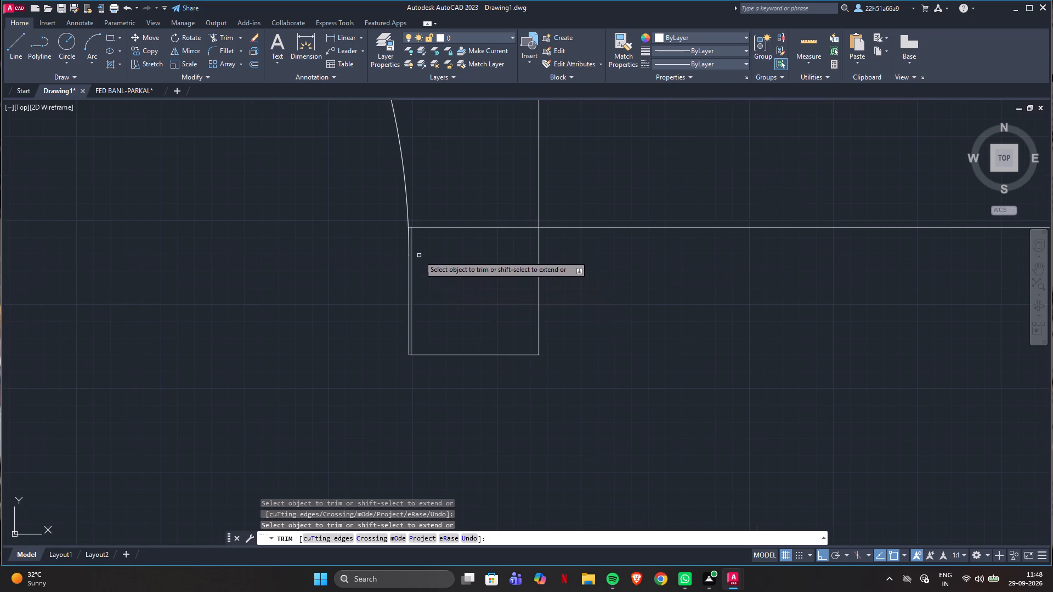
{"action": "left_click", "coordinate": [412, 247]}
{"action": "key", "text": "Escape"}
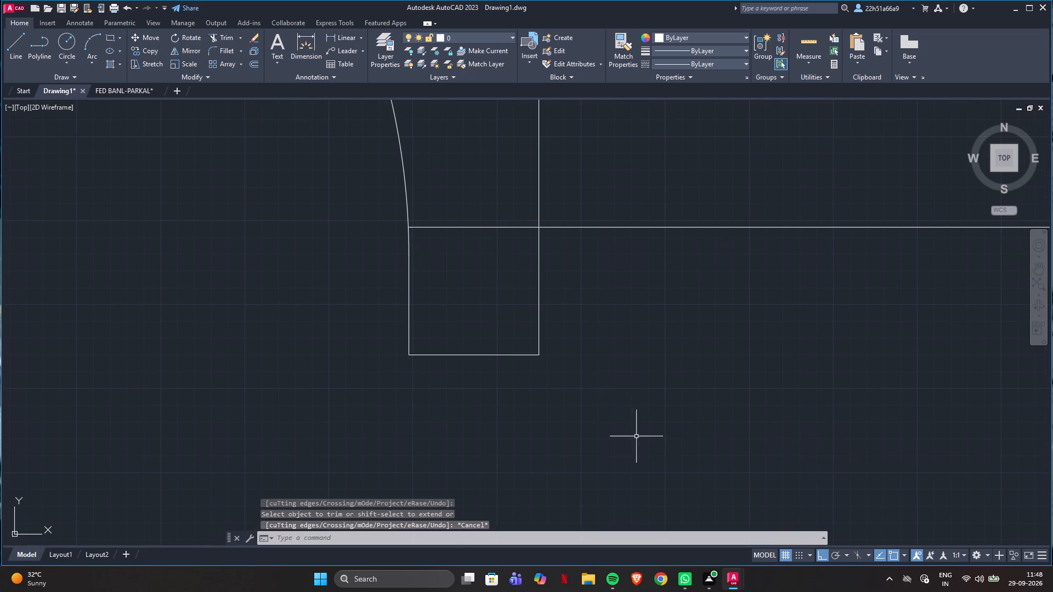
Copy the 600 x 1200 mm rectangle three times straight up, stacking the copies end to end above the original.
{"action": "scroll", "coordinate": [636, 436], "scroll_direction": "down", "scroll_amount": 6}
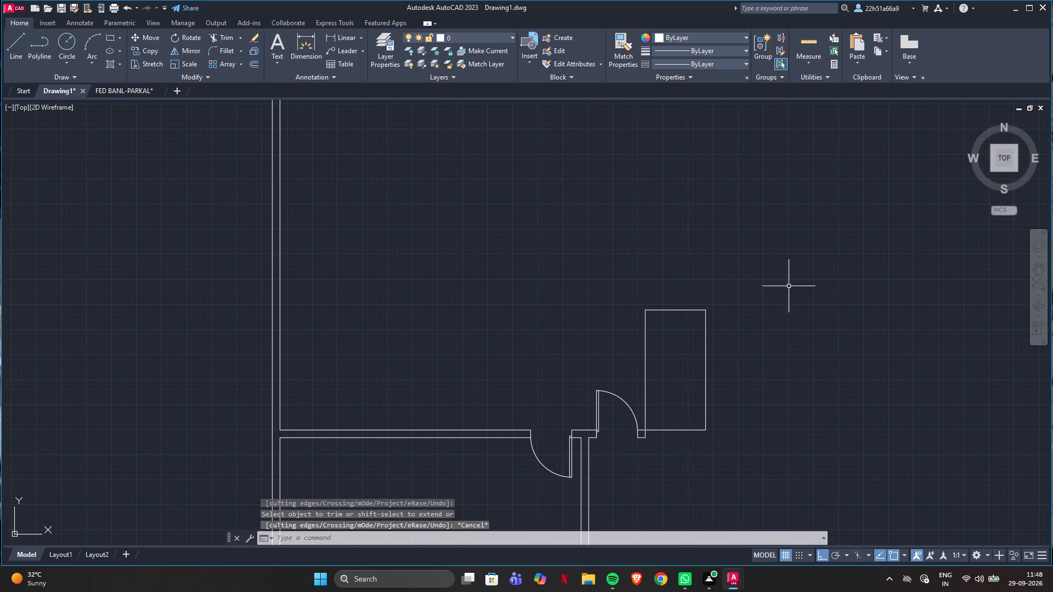
{"action": "scroll", "coordinate": [837, 337], "scroll_direction": "down", "scroll_amount": 1}
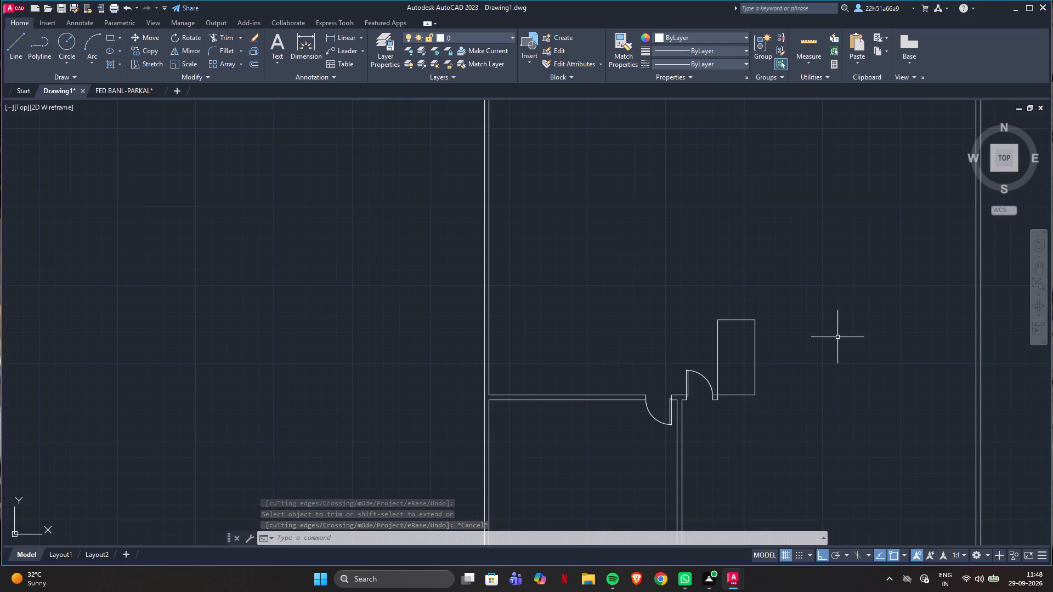
{"action": "scroll", "coordinate": [855, 382], "scroll_direction": "up", "scroll_amount": 2}
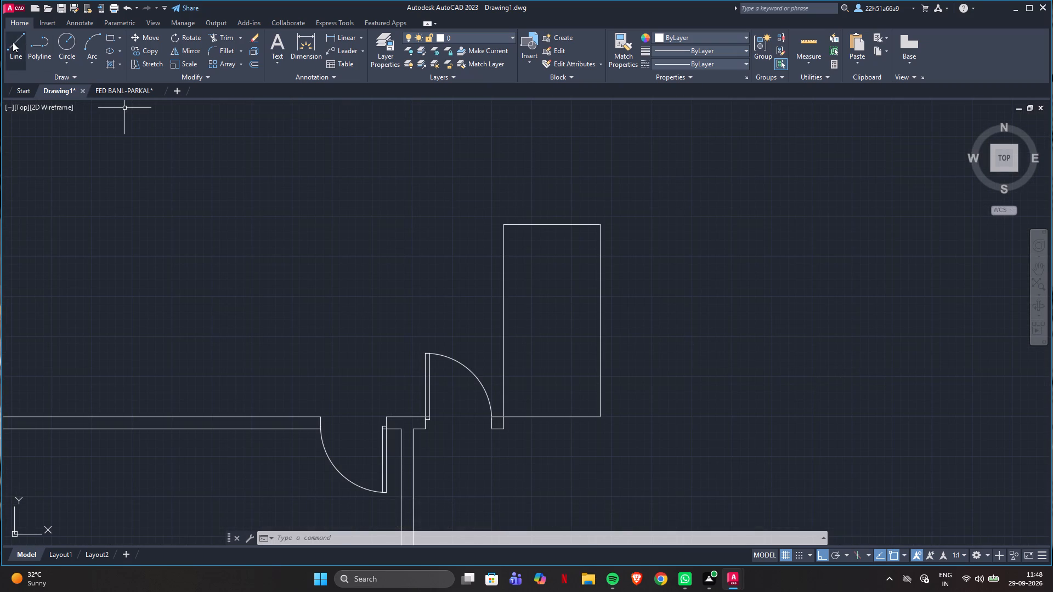
{"action": "left_click", "coordinate": [504, 397]}
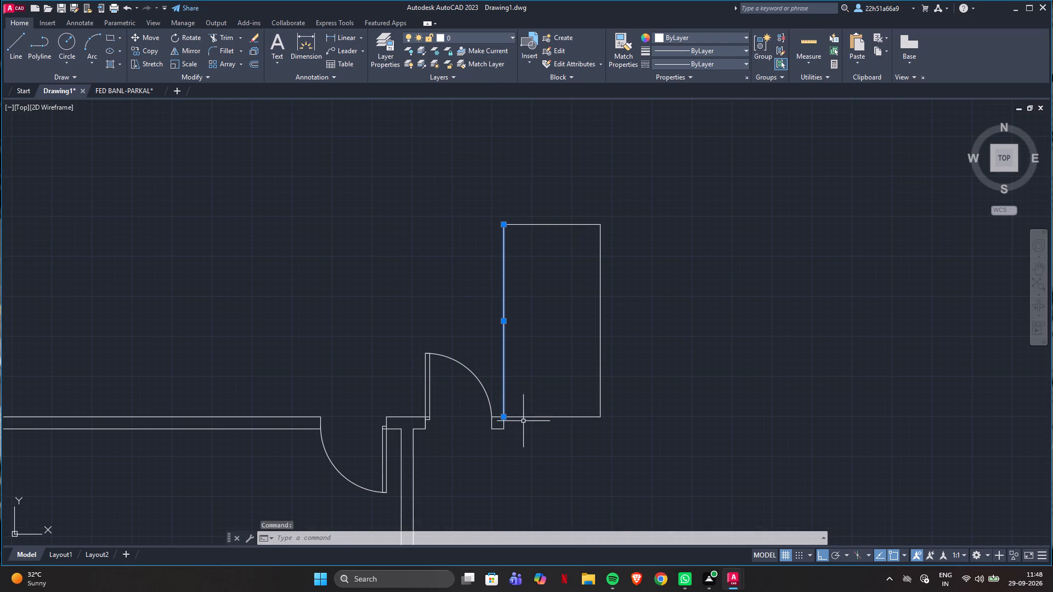
{"action": "left_click", "coordinate": [524, 417]}
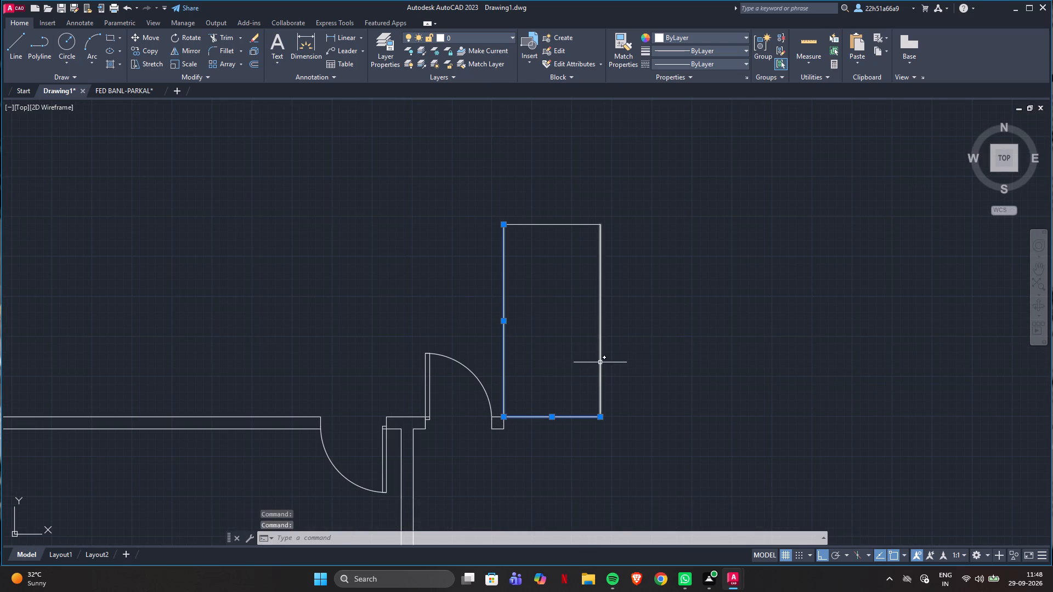
{"action": "left_click", "coordinate": [601, 362]}
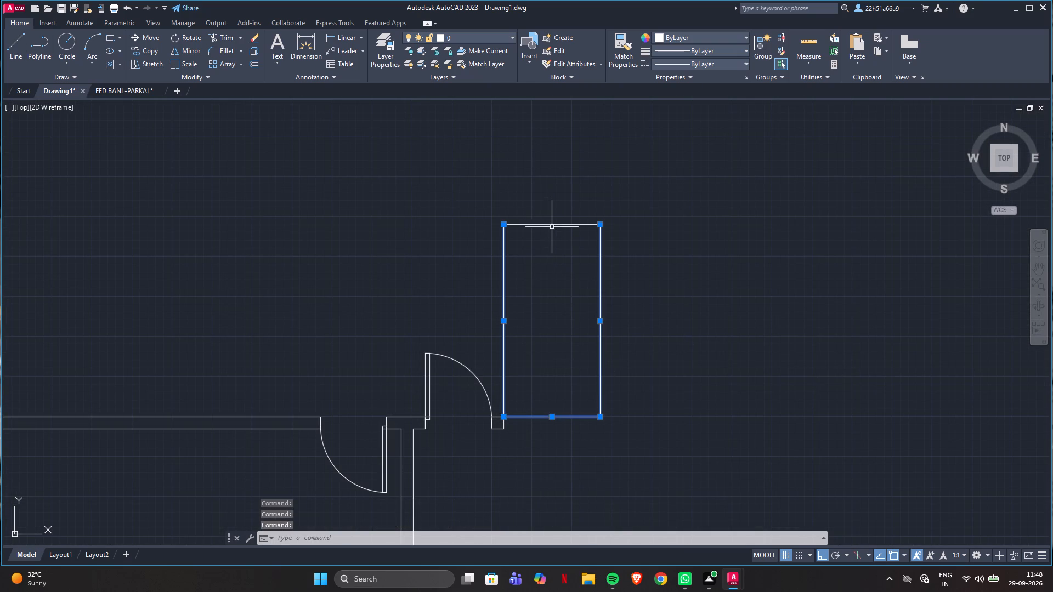
{"action": "left_click", "coordinate": [552, 225]}
{"action": "type", "text": "co"}
{"action": "key", "text": "Return"}
{"action": "left_click", "coordinate": [502, 416]}
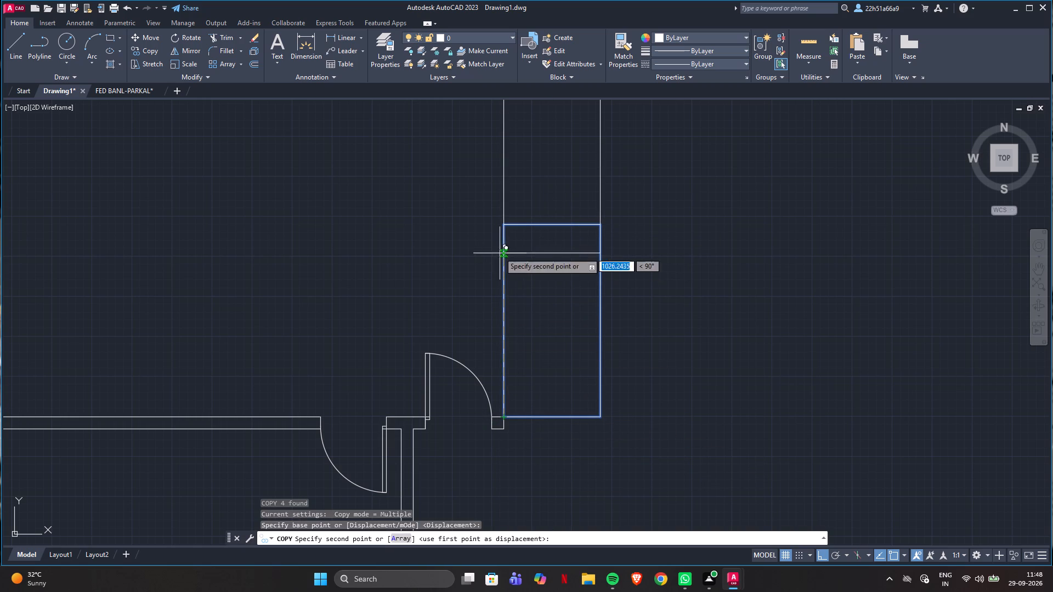
{"action": "left_click", "coordinate": [505, 225]}
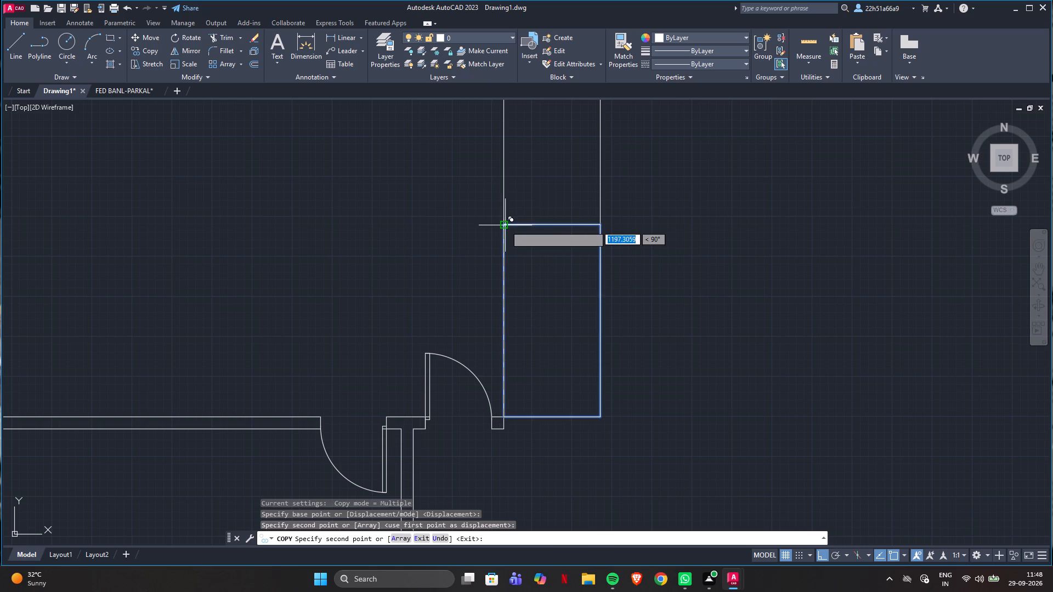
{"action": "scroll", "coordinate": [502, 342], "scroll_direction": "down", "scroll_amount": 2}
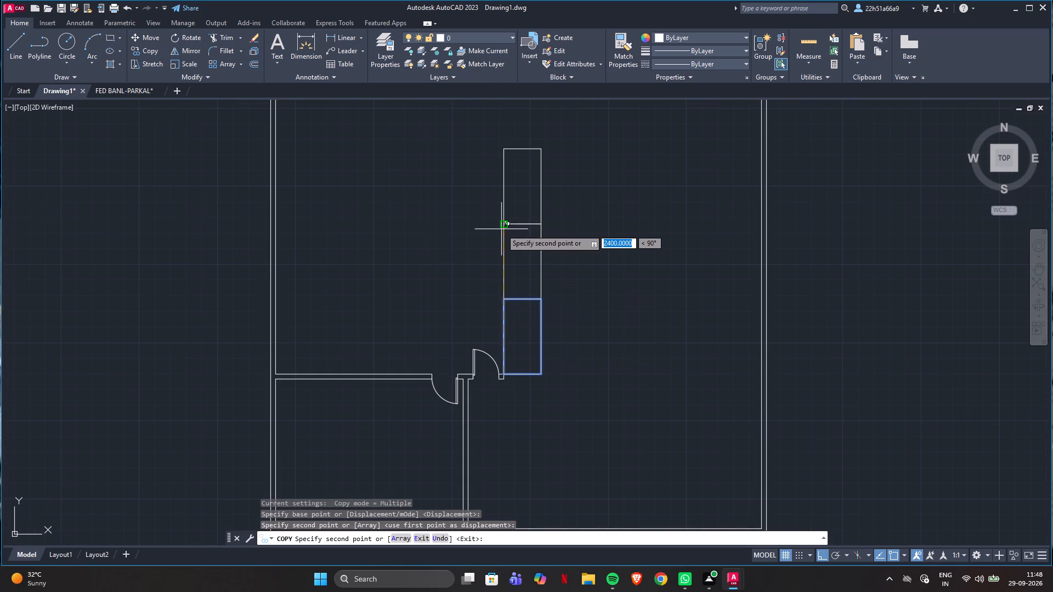
{"action": "left_click", "coordinate": [506, 224]}
{"action": "scroll", "coordinate": [496, 321], "scroll_direction": "down", "scroll_amount": 2}
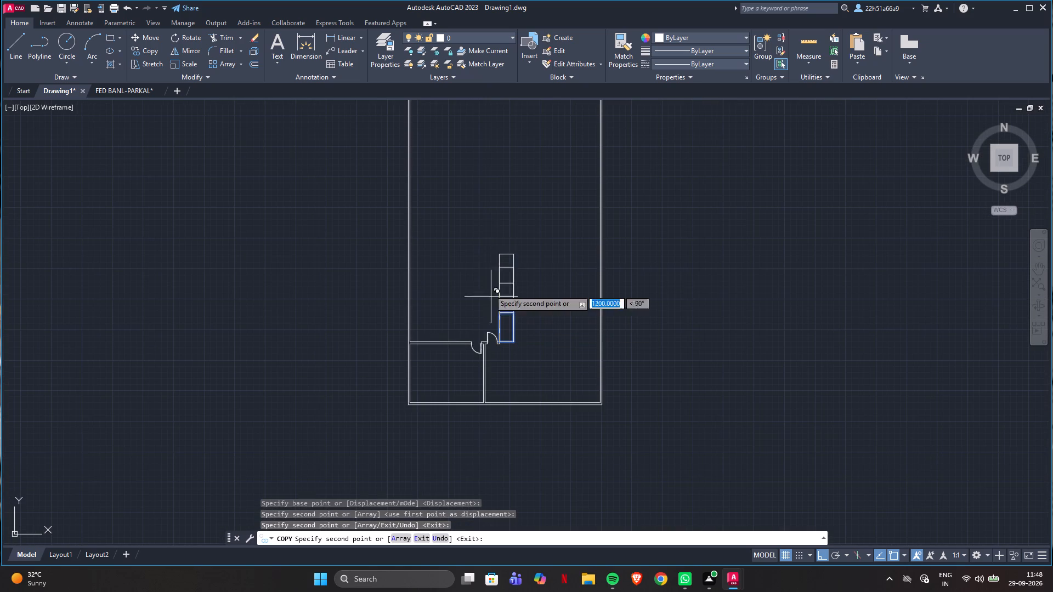
{"action": "left_click", "coordinate": [500, 255]}
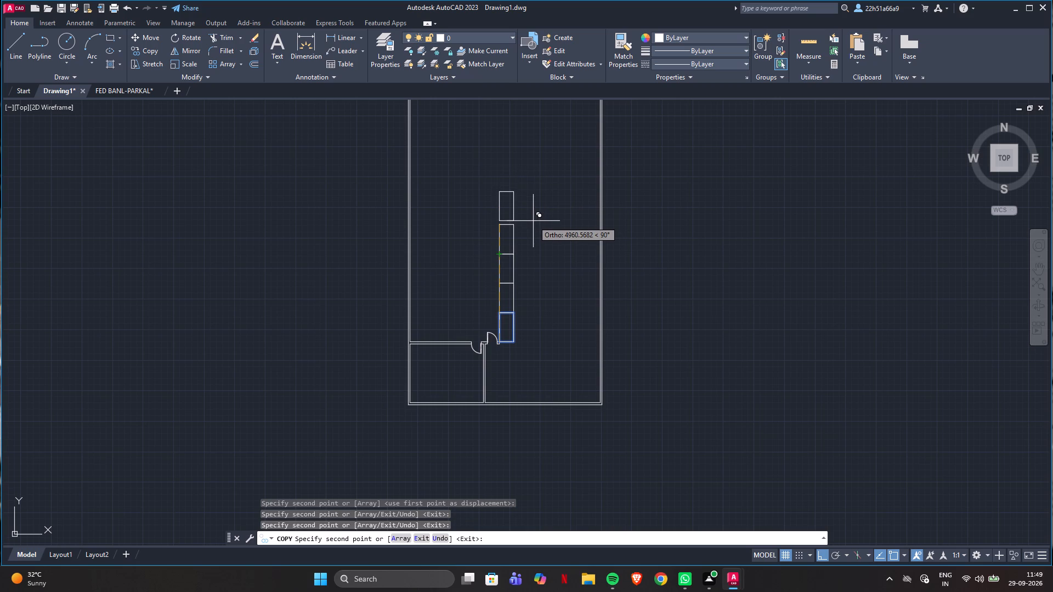
{"action": "key", "text": "Escape"}
Copy the column's topmost rectangle about 1013 mm horizontally to the right, leaving it free beside the column.
{"action": "scroll", "coordinate": [540, 249], "scroll_direction": "up", "scroll_amount": 2}
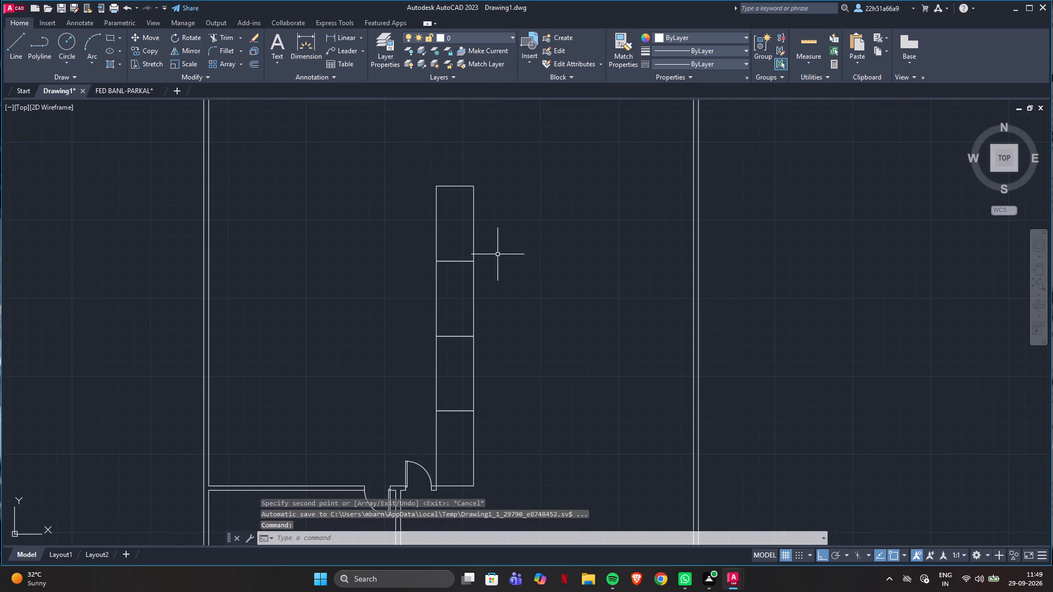
{"action": "left_click_drag", "start_coordinate": [425, 174], "coordinate": [520, 200]}
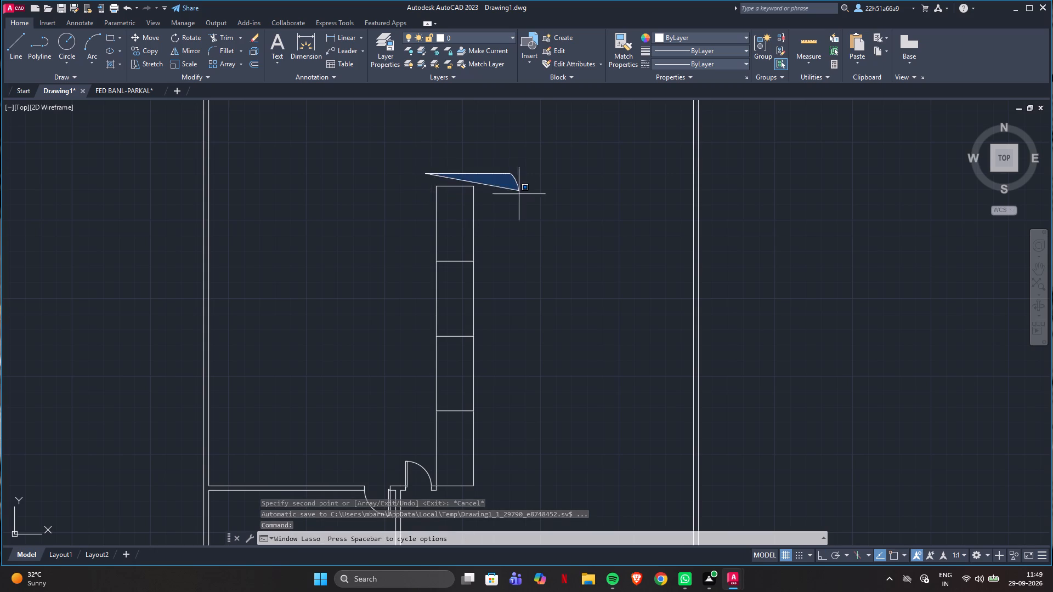
{"action": "left_click_drag", "start_coordinate": [520, 200], "coordinate": [452, 271]}
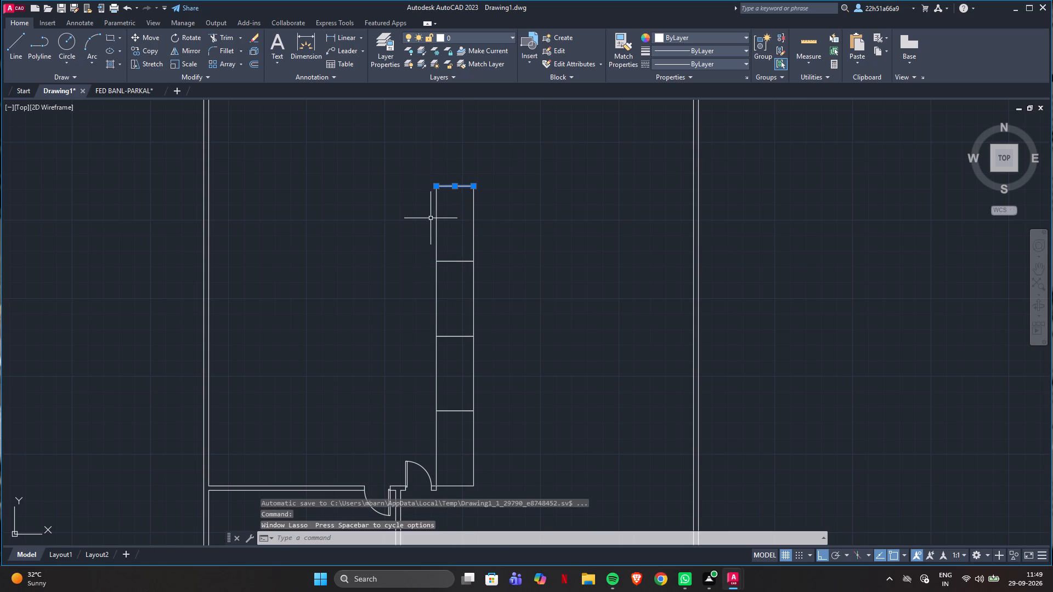
{"action": "left_click_drag", "start_coordinate": [422, 171], "coordinate": [412, 269]}
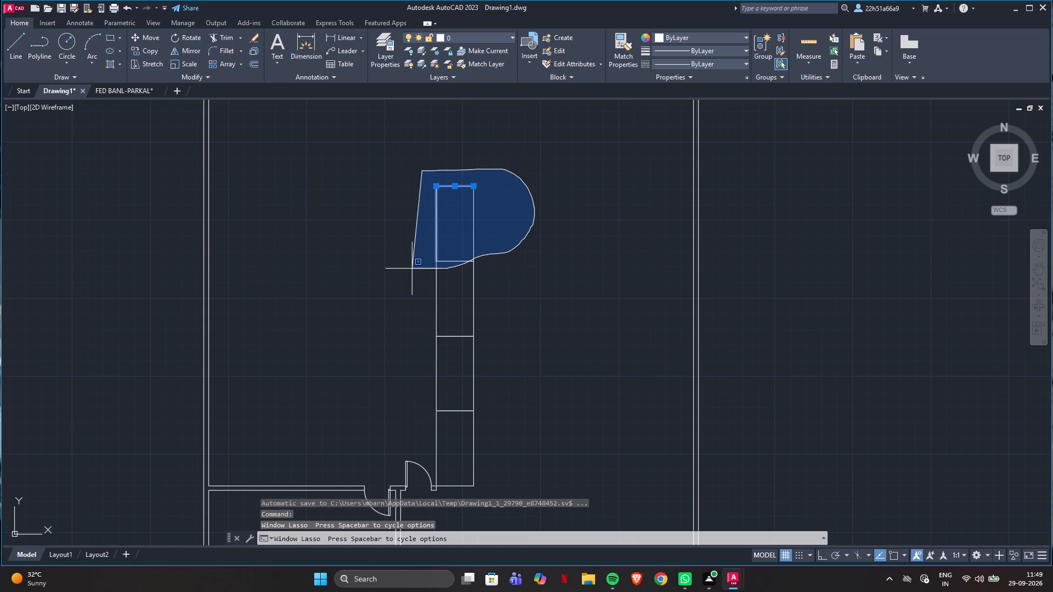
{"action": "left_click_drag", "start_coordinate": [412, 269], "coordinate": [410, 269]}
{"action": "left_click", "coordinate": [472, 244]}
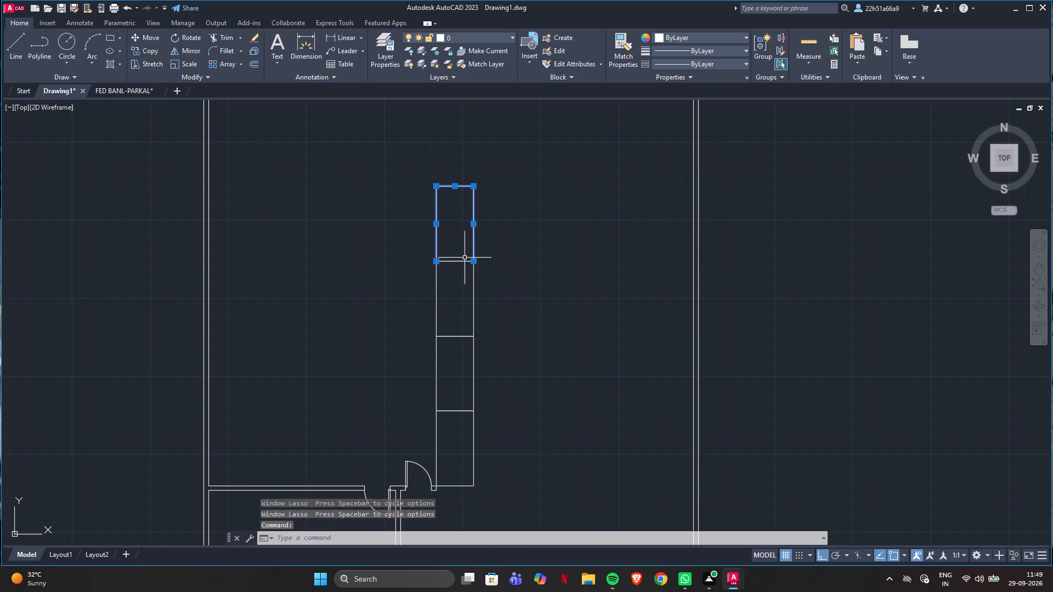
{"action": "left_click", "coordinate": [465, 262]}
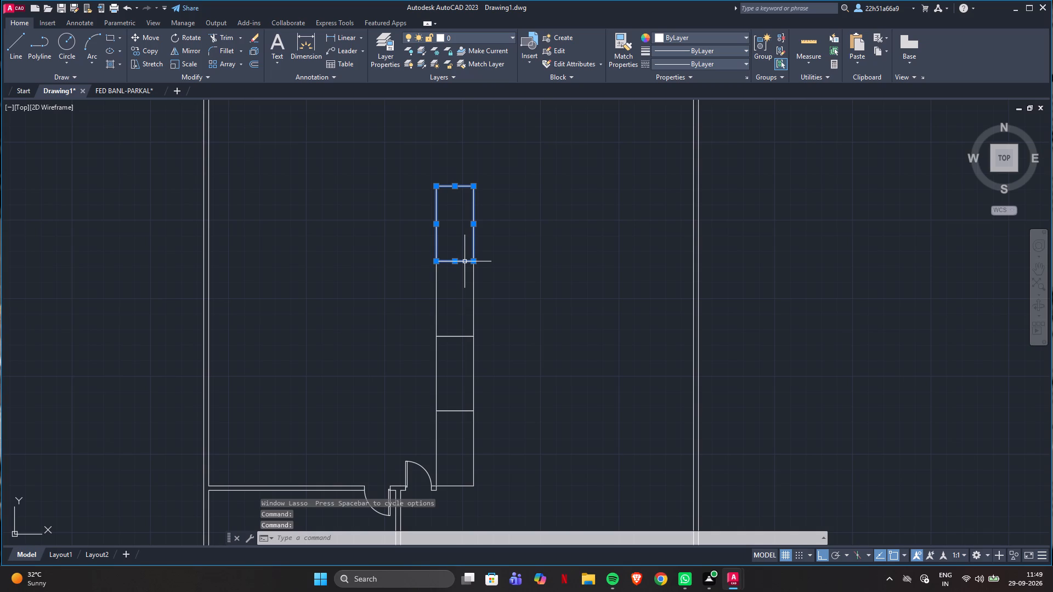
{"action": "type", "text": "co"}
{"action": "key", "text": "Return"}
{"action": "scroll", "coordinate": [465, 261], "scroll_direction": "up", "scroll_amount": 1}
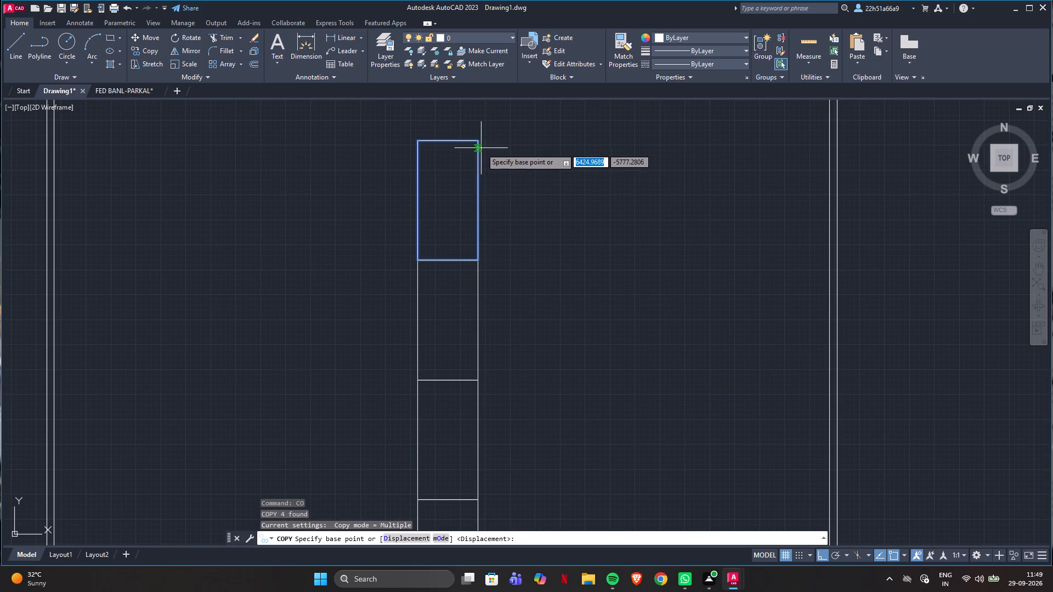
{"action": "left_click", "coordinate": [478, 143]}
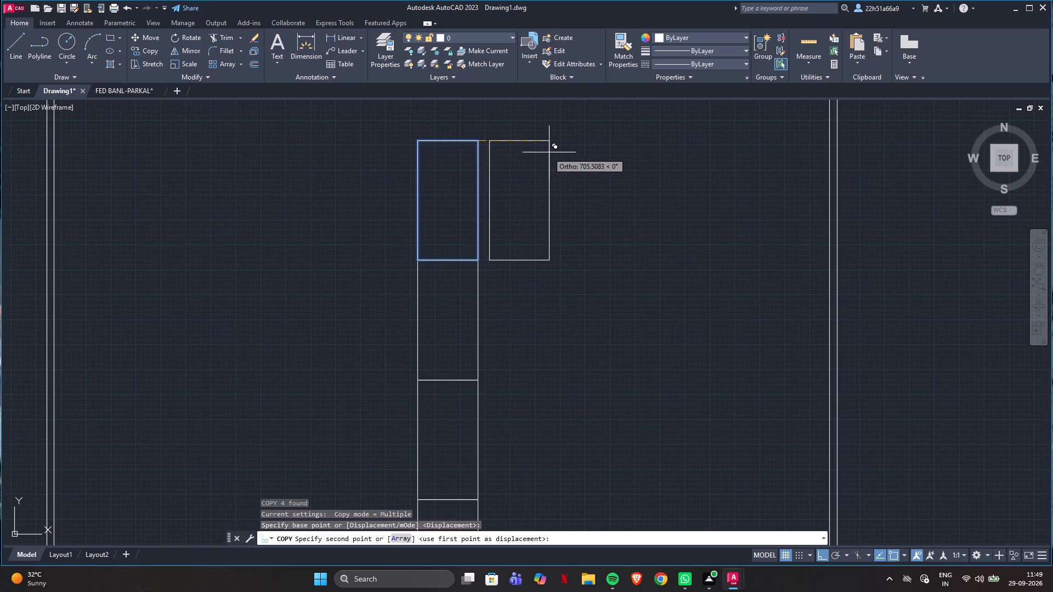
{"action": "left_click", "coordinate": [579, 156]}
{"action": "key", "text": "Escape"}
Rotate the free rectangle copy 90° counterclockwise about its upper-right corner so it lies horizontally.
{"action": "left_click_drag", "start_coordinate": [510, 121], "coordinate": [507, 189]}
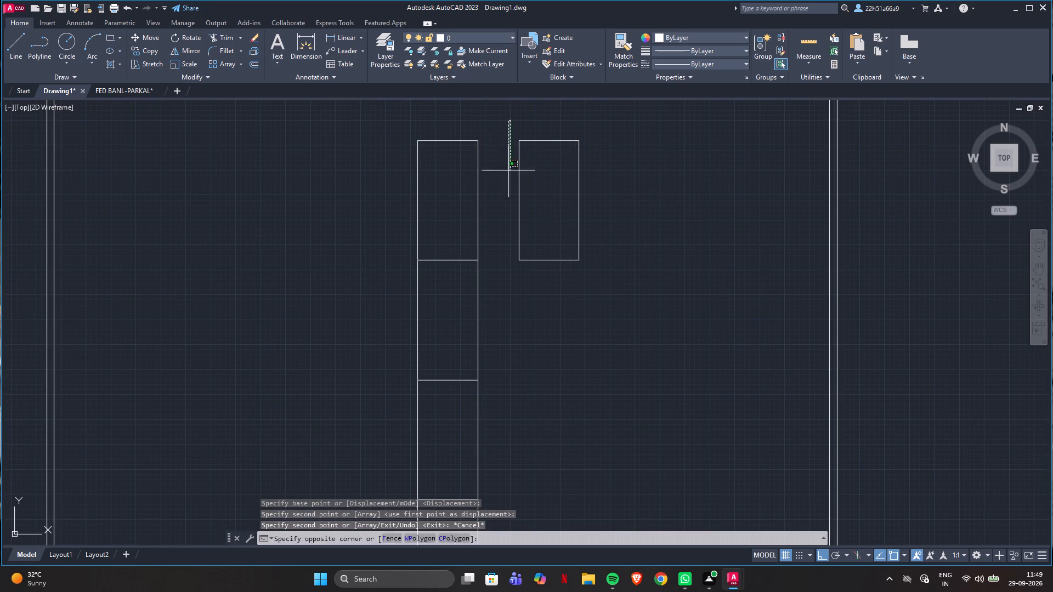
{"action": "left_click_drag", "start_coordinate": [507, 189], "coordinate": [709, 164]}
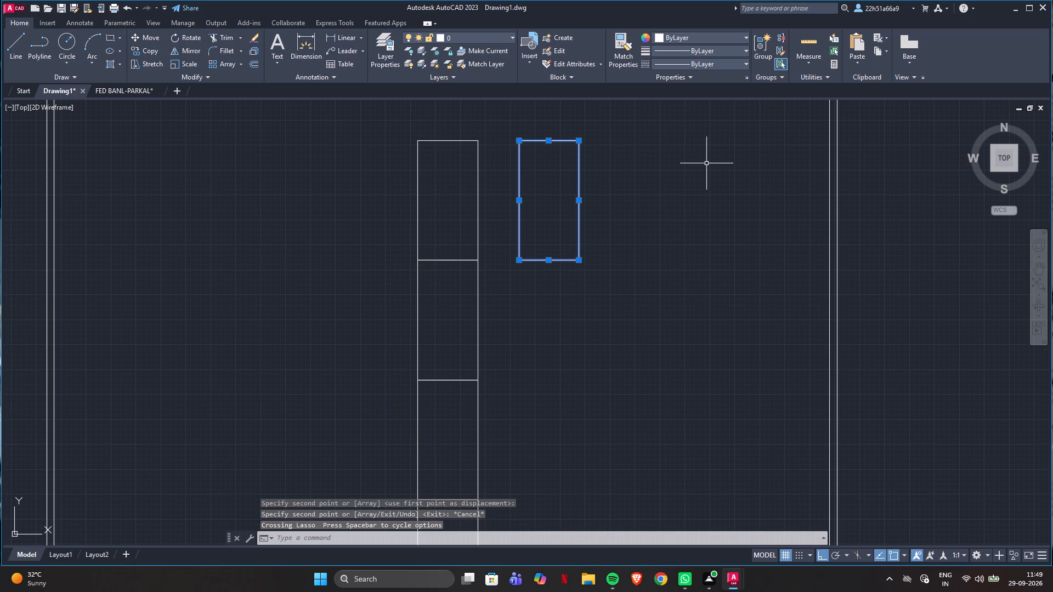
{"action": "type", "text": "ro"}
{"action": "key", "text": "Return"}
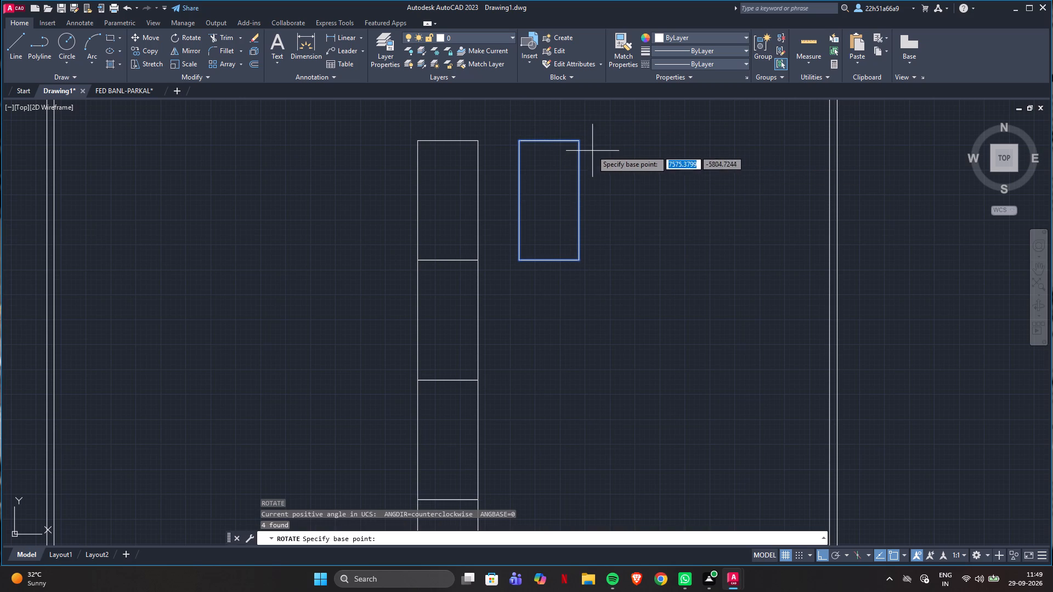
{"action": "left_click", "coordinate": [578, 141]}
{"action": "left_click", "coordinate": [578, 107]}
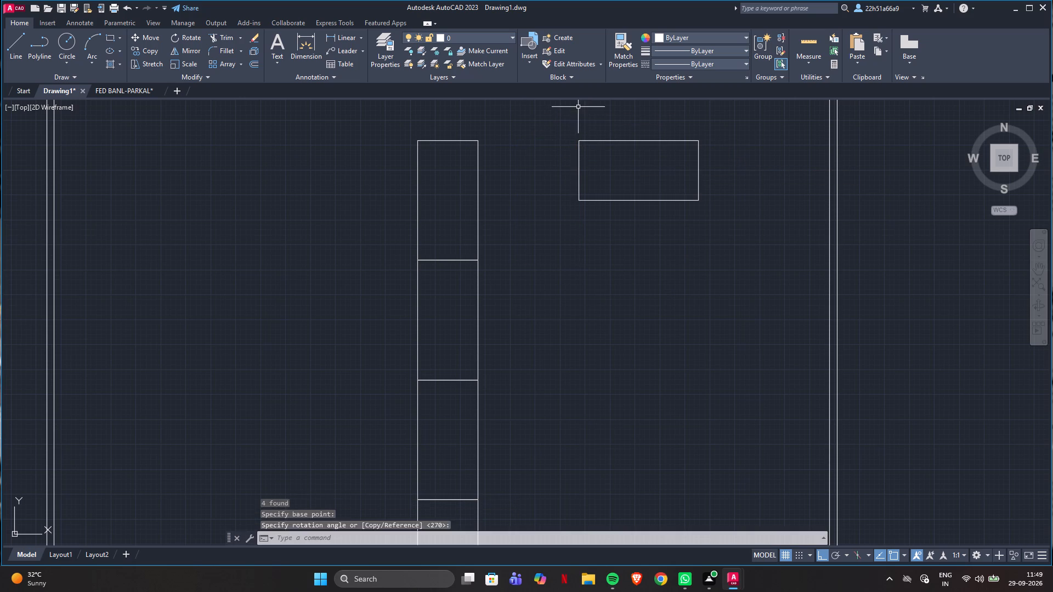
{"action": "key", "text": "Escape"}
Move the horizontal rectangle by its upper-left corner onto the upper-right corner of the rectangle column.
{"action": "left_click_drag", "start_coordinate": [545, 111], "coordinate": [579, 258]}
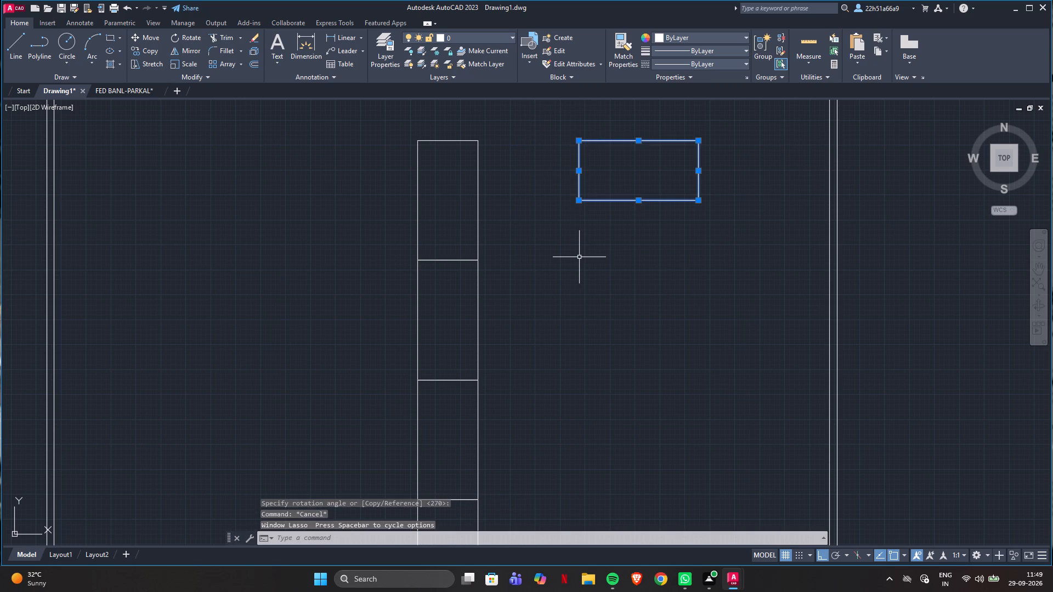
{"action": "key", "text": "m"}
{"action": "key", "text": "Return"}
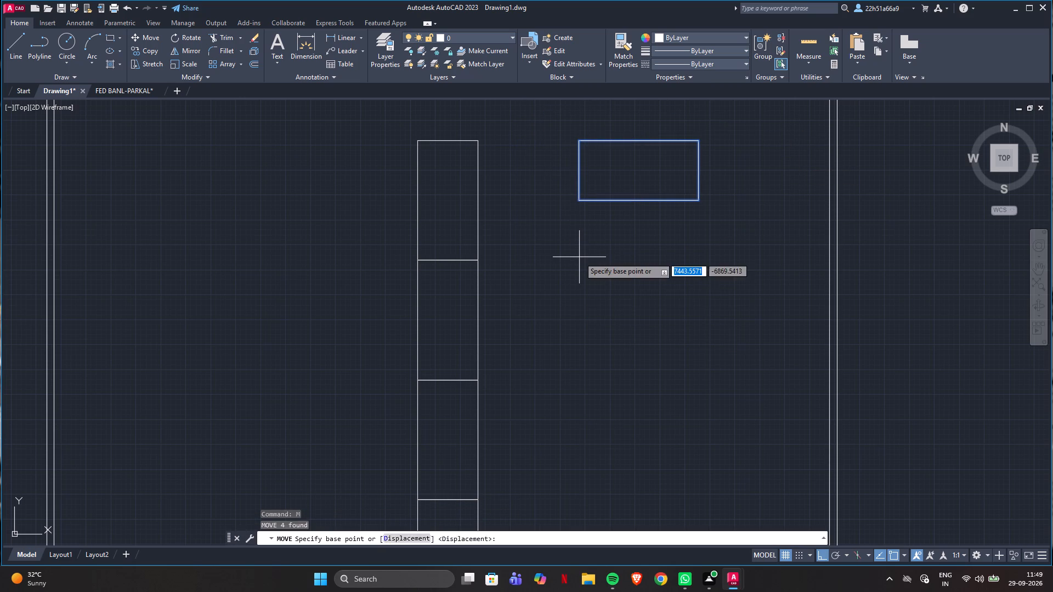
{"action": "left_click", "coordinate": [580, 140]}
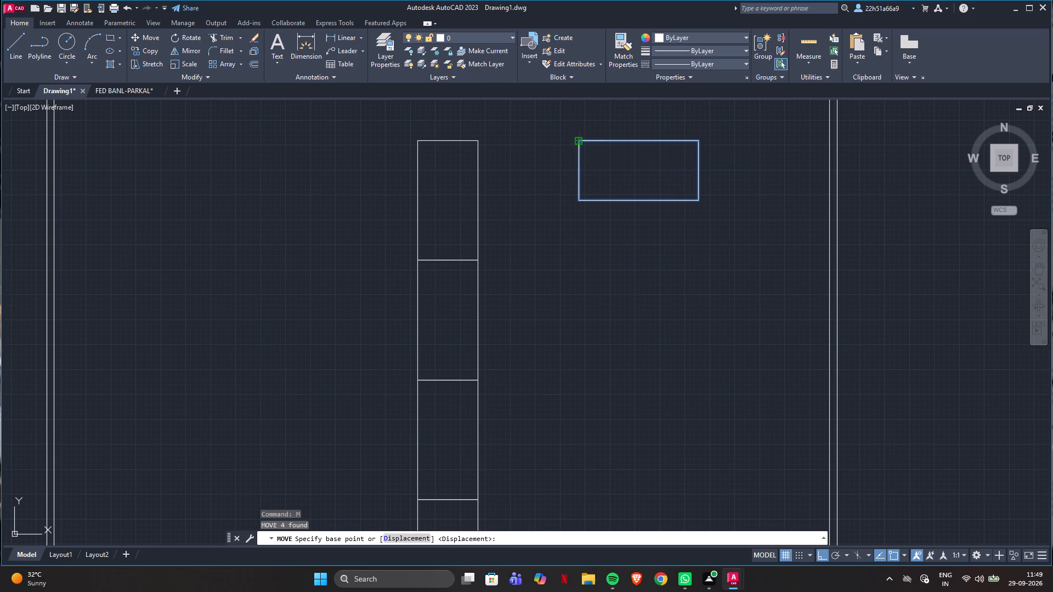
{"action": "left_click", "coordinate": [478, 143]}
{"action": "key", "text": "Escape"}
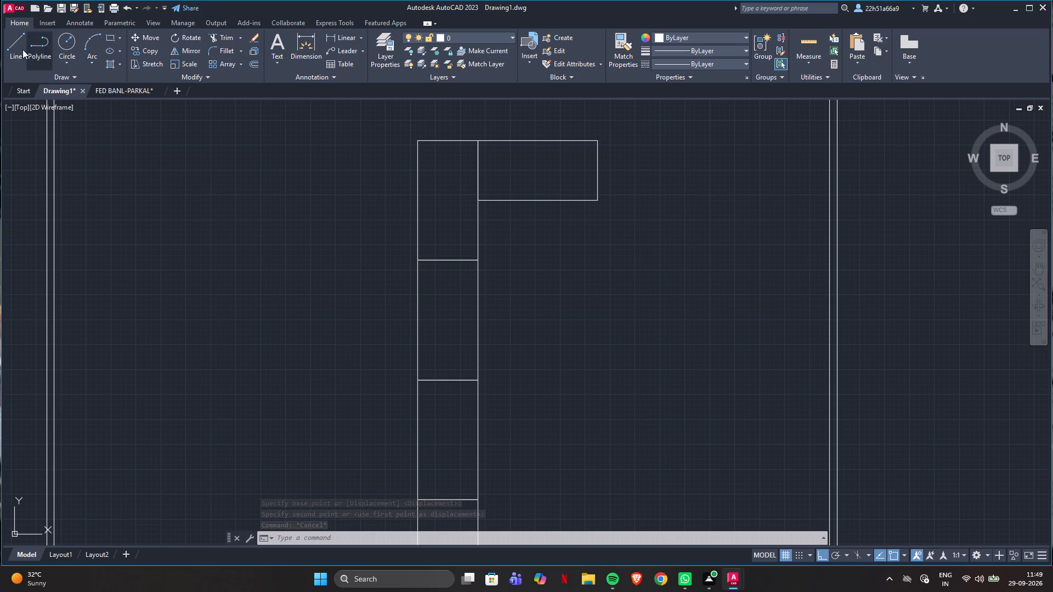
Copy the horizontal rectangle once, 1200 mm to the right, so the two lie end to end.
{"action": "left_click", "coordinate": [512, 140]}
{"action": "left_click", "coordinate": [597, 178]}
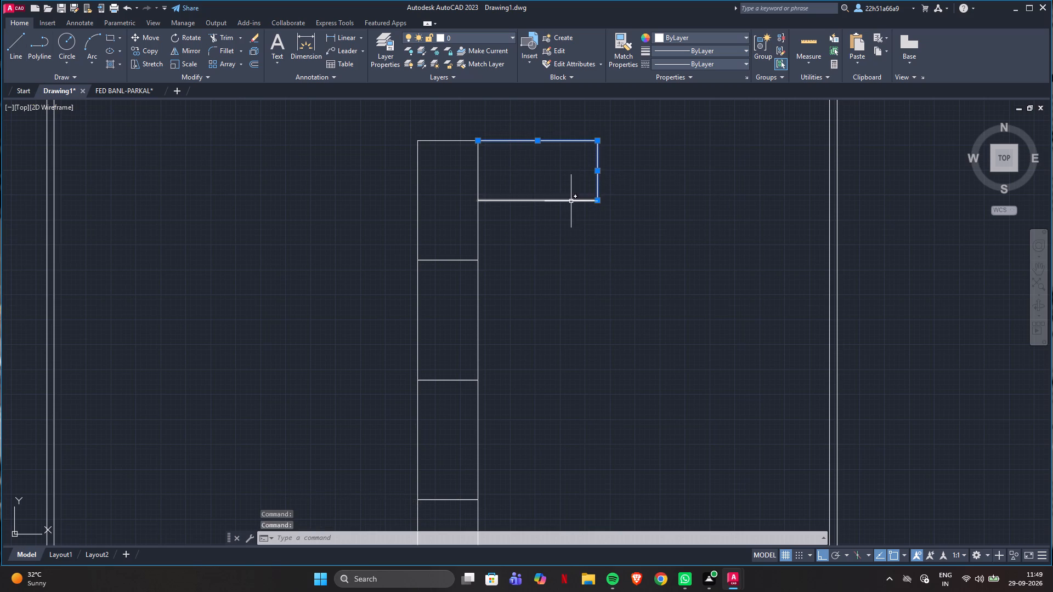
{"action": "left_click", "coordinate": [570, 202]}
{"action": "left_click", "coordinate": [478, 172]}
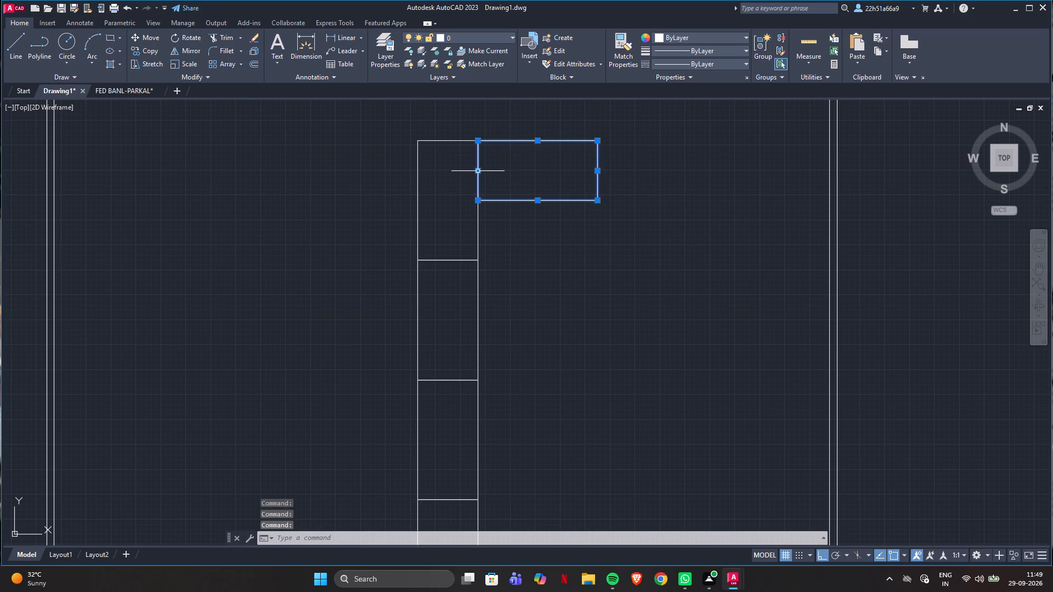
{"action": "type", "text": "co"}
{"action": "key", "text": "Return"}
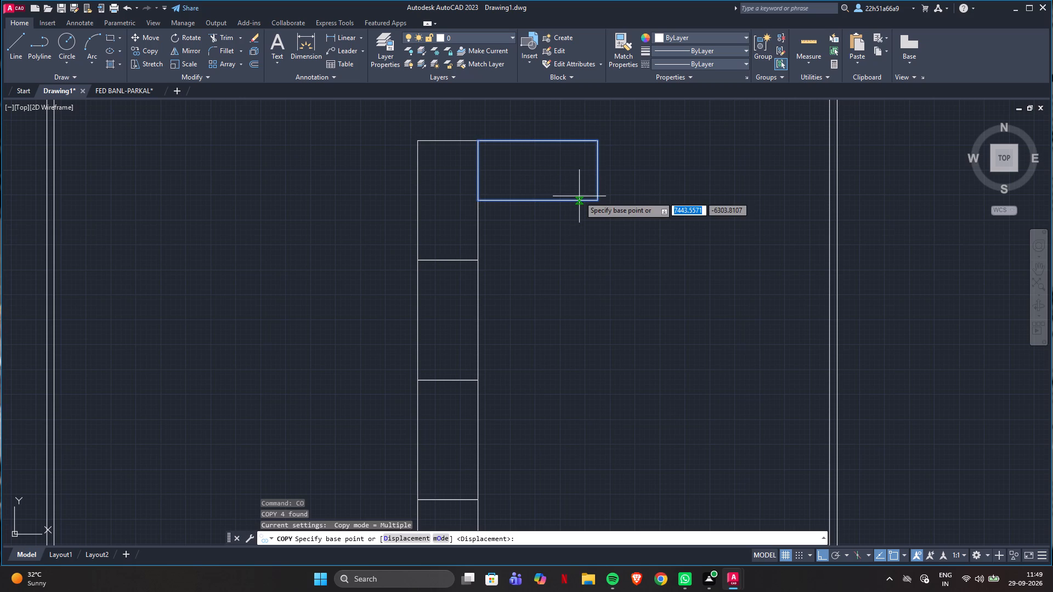
{"action": "left_click", "coordinate": [479, 144]}
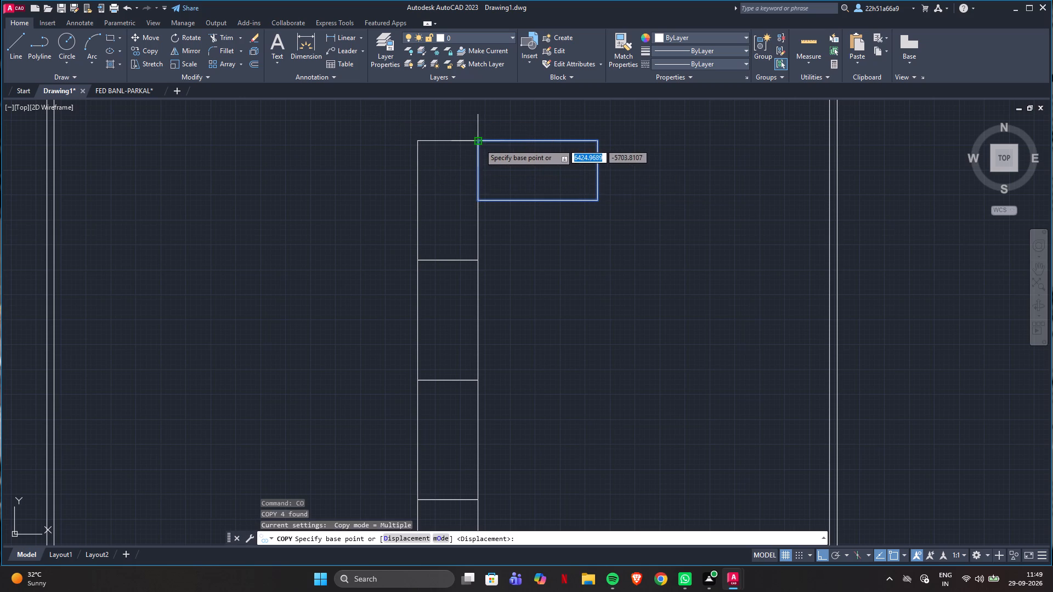
{"action": "left_click", "coordinate": [597, 140]}
{"action": "key", "text": "Escape"}
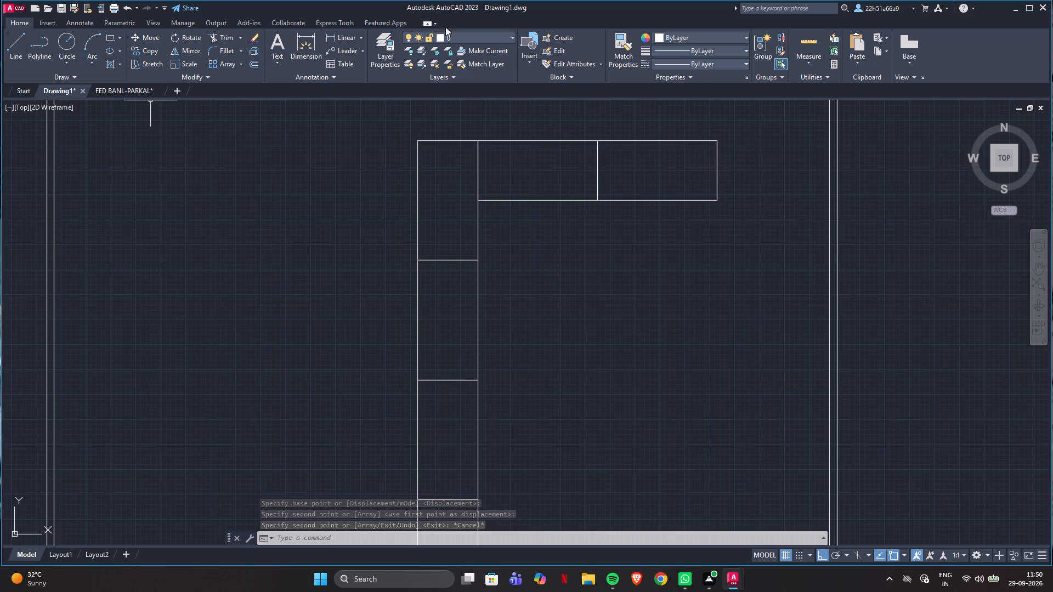
Measure the gap between the free end of the horizontal rectangle run and the inner face of the wall beside it.
{"action": "left_click", "coordinate": [808, 42]}
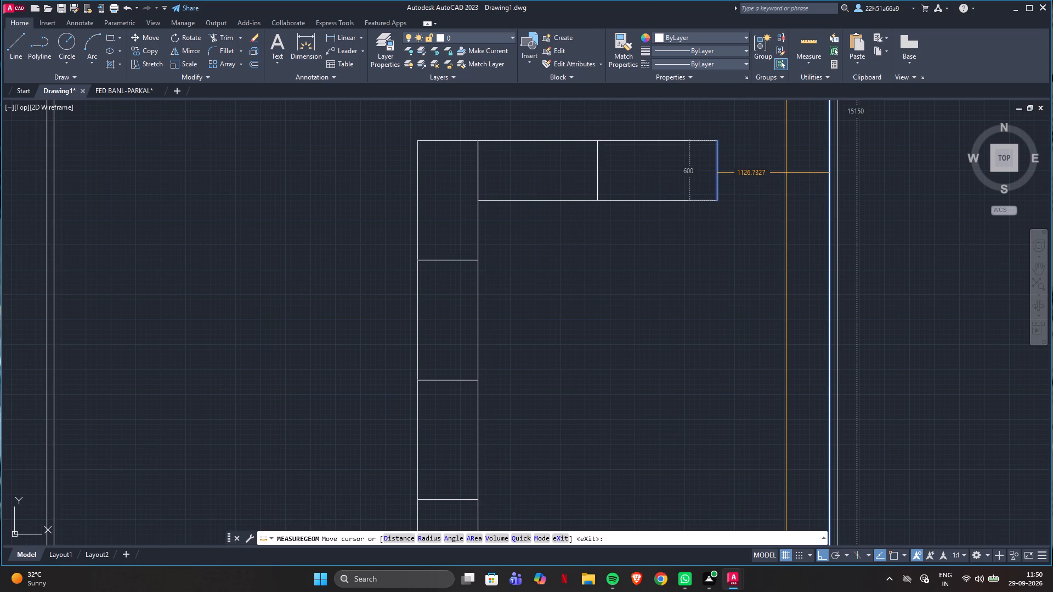
{"action": "scroll", "coordinate": [784, 172], "scroll_direction": "down", "scroll_amount": 3}
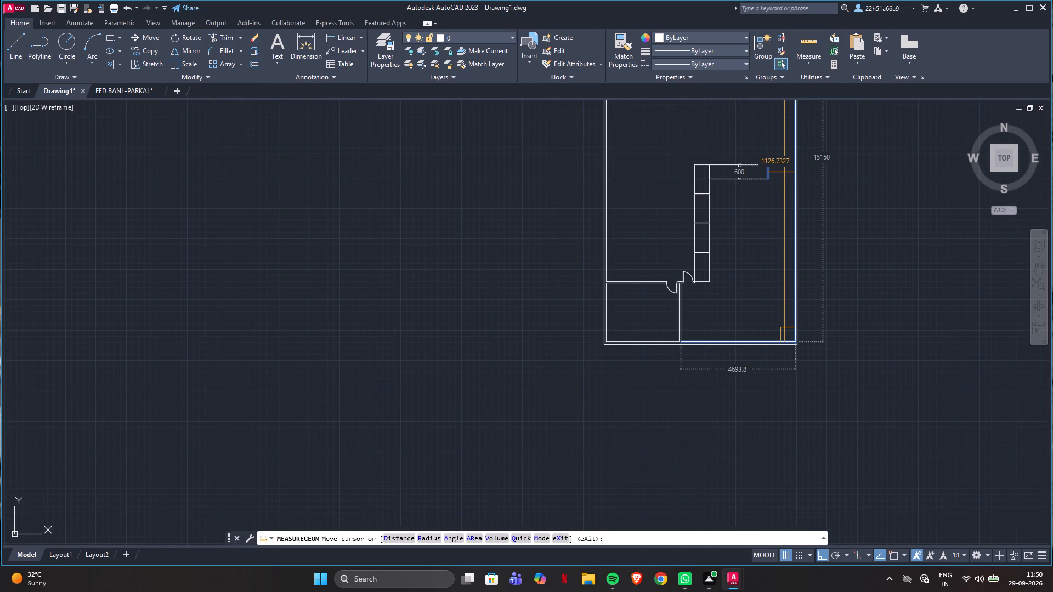
{"action": "scroll", "coordinate": [784, 172], "scroll_direction": "down", "scroll_amount": 1}
{"action": "scroll", "coordinate": [784, 172], "scroll_direction": "up", "scroll_amount": 4}
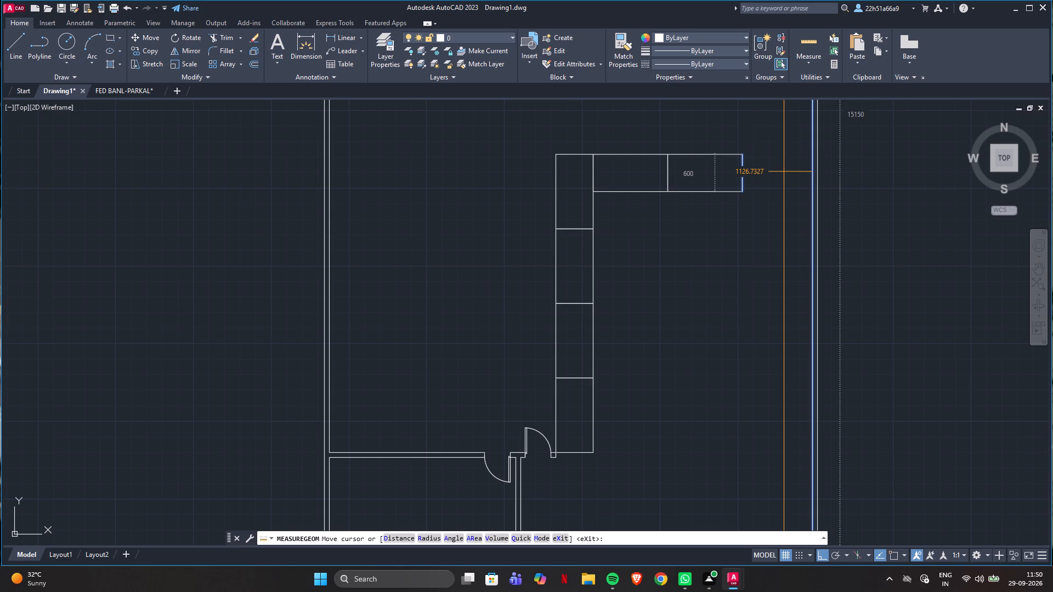
{"action": "key", "text": "Escape"}
{"action": "scroll", "coordinate": [746, 239], "scroll_direction": "down", "scroll_amount": 4}
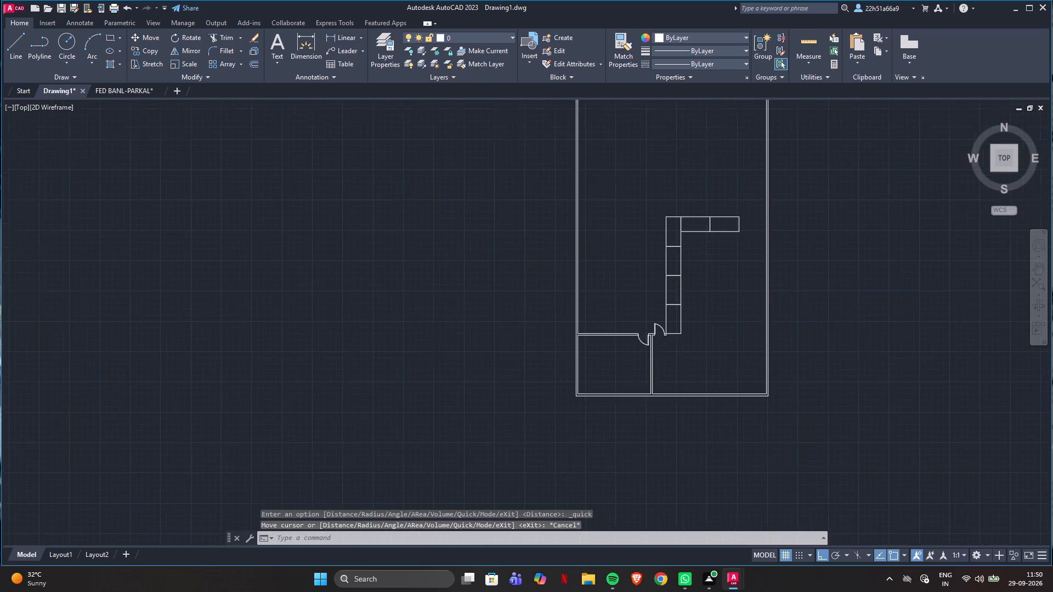
{"action": "scroll", "coordinate": [776, 146], "scroll_direction": "up", "scroll_amount": 1}
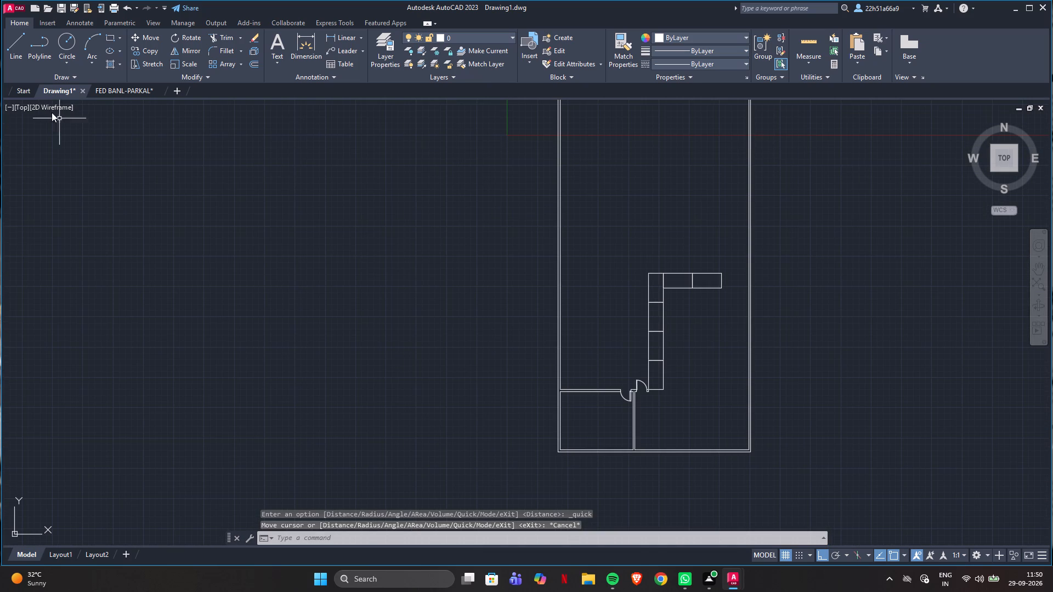
Draw a horizontal line about 1127 mm long from the end rectangle's lower-right corner to the inner face of the right wall.
{"action": "left_click", "coordinate": [19, 51]}
{"action": "scroll", "coordinate": [747, 276], "scroll_direction": "up", "scroll_amount": 2}
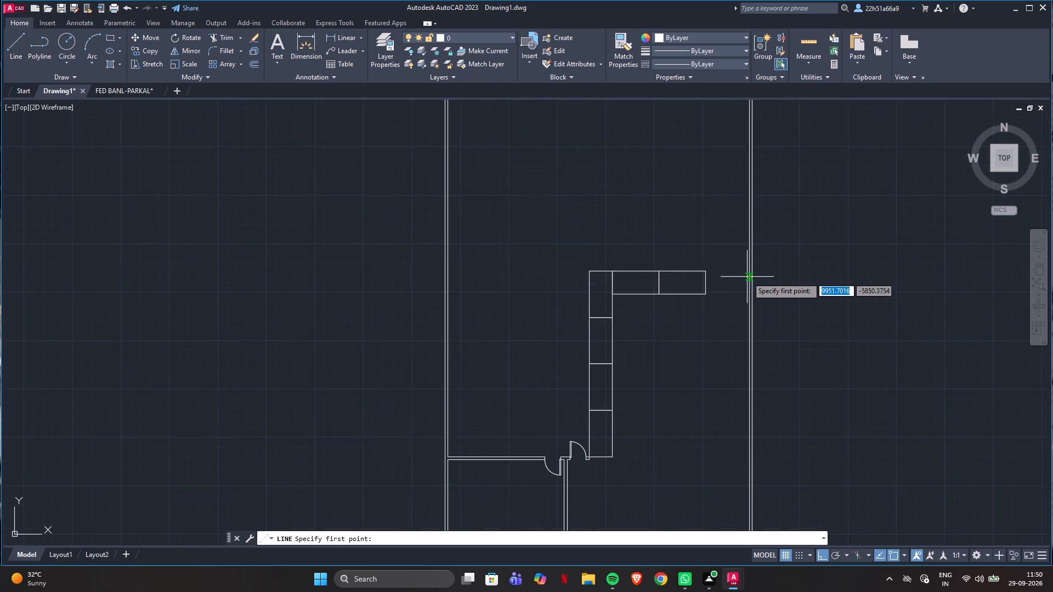
{"action": "scroll", "coordinate": [747, 277], "scroll_direction": "up", "scroll_amount": 1}
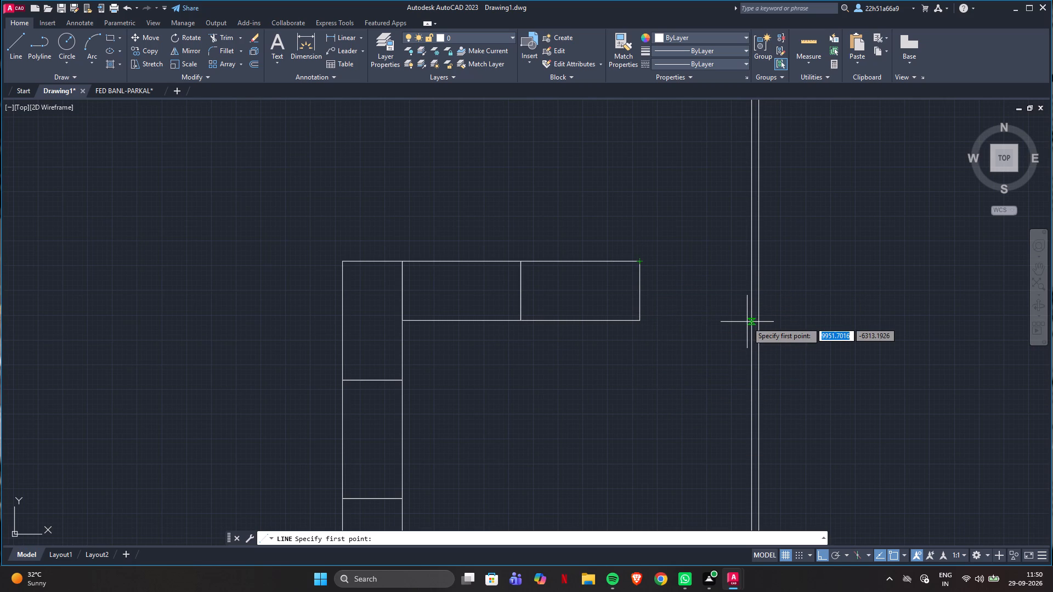
{"action": "left_click", "coordinate": [637, 323]}
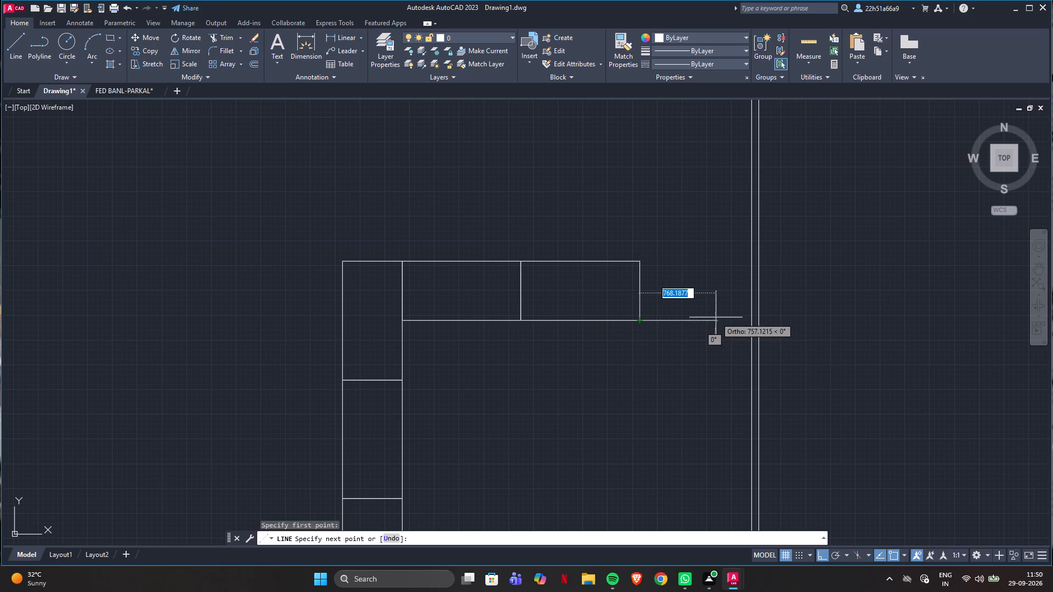
{"action": "left_click", "coordinate": [750, 322]}
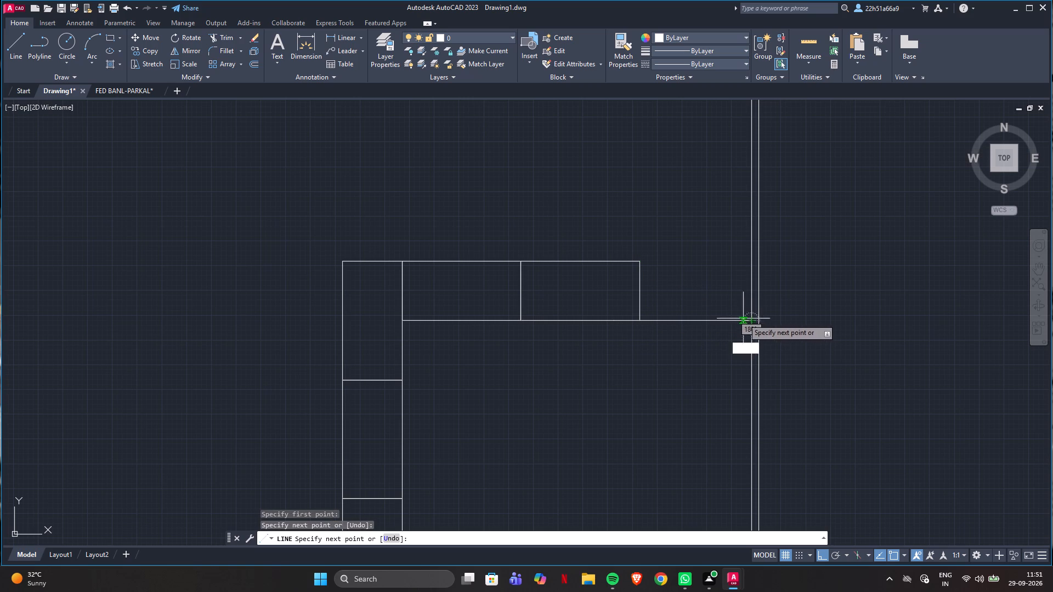
{"action": "key", "text": "Escape"}
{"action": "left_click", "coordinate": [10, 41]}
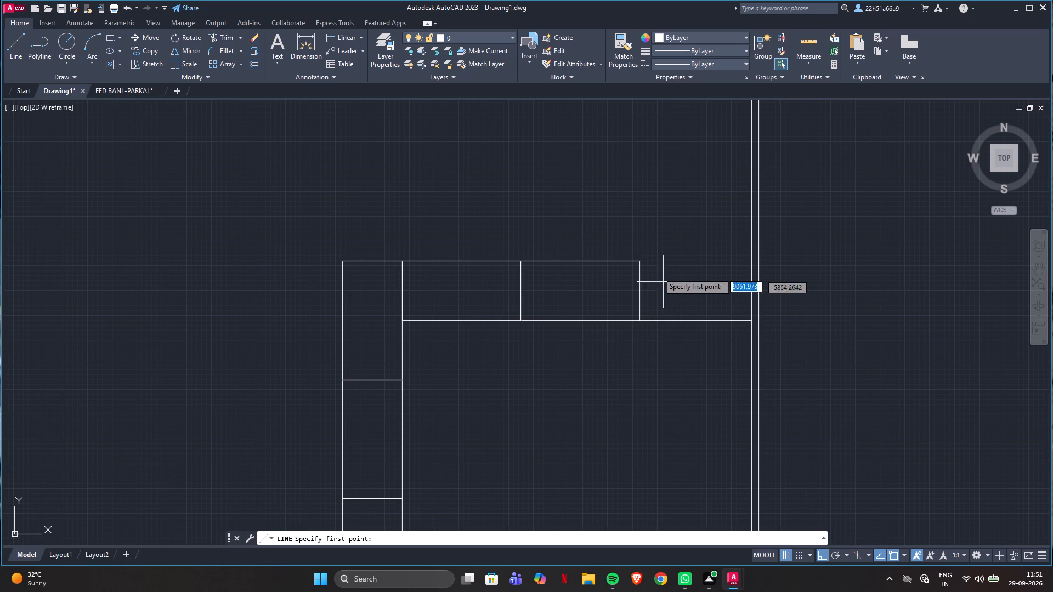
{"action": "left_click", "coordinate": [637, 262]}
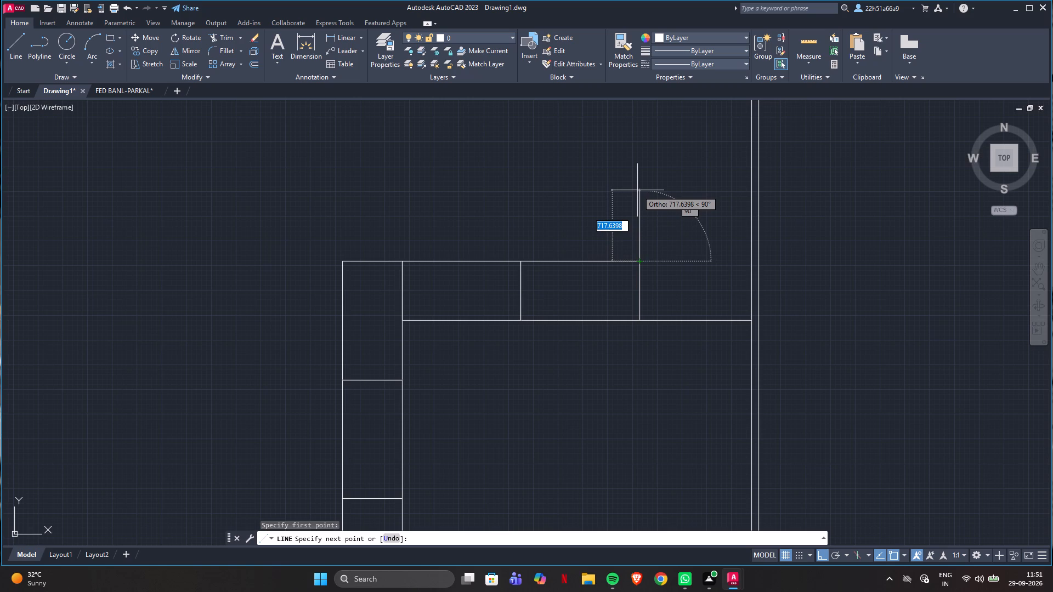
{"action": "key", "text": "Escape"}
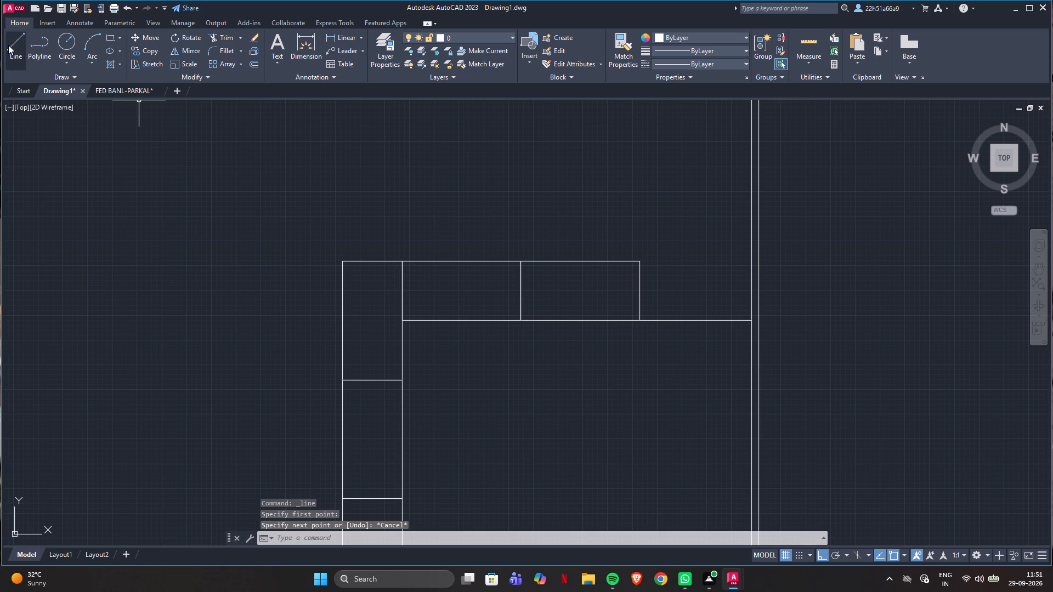
Draw a line 1500 mm up from the end rectangle's lower-right corner, continuing horizontally about 1127 mm to the right wall's inner face.
{"action": "left_click", "coordinate": [8, 45]}
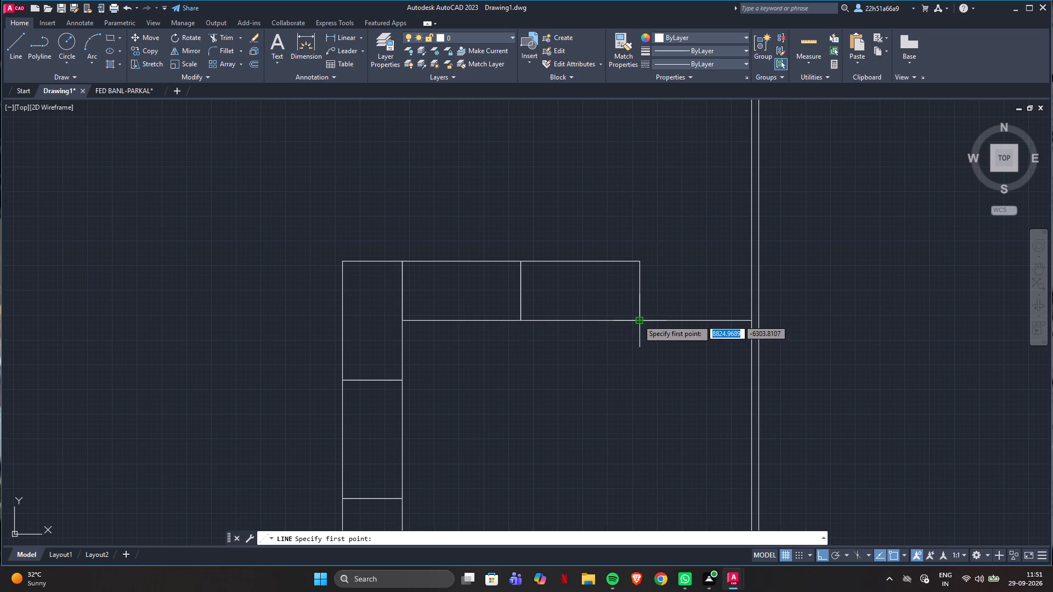
{"action": "left_click", "coordinate": [638, 320]}
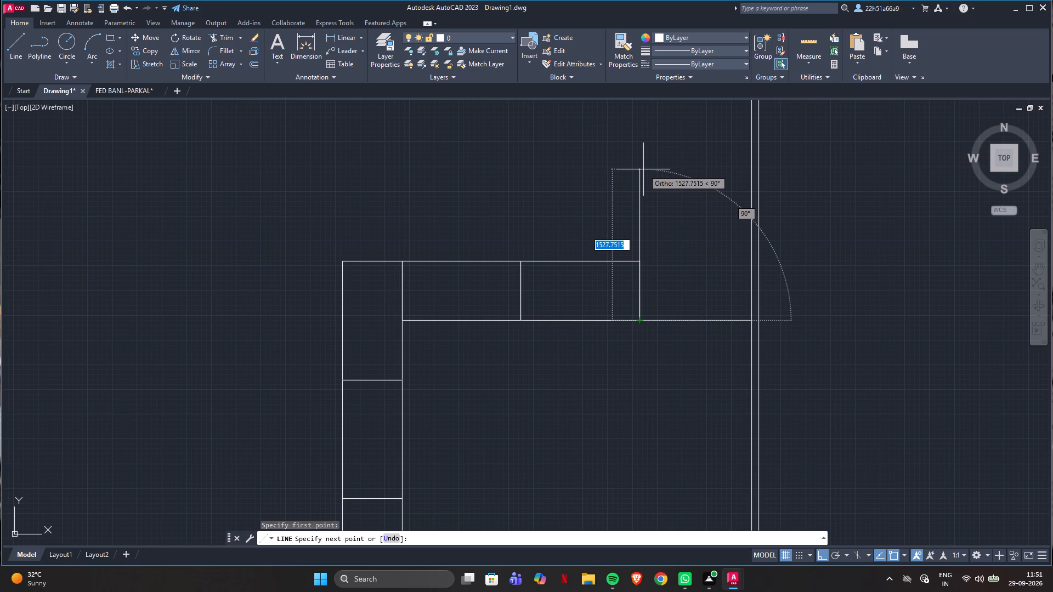
{"action": "key", "text": "1"}
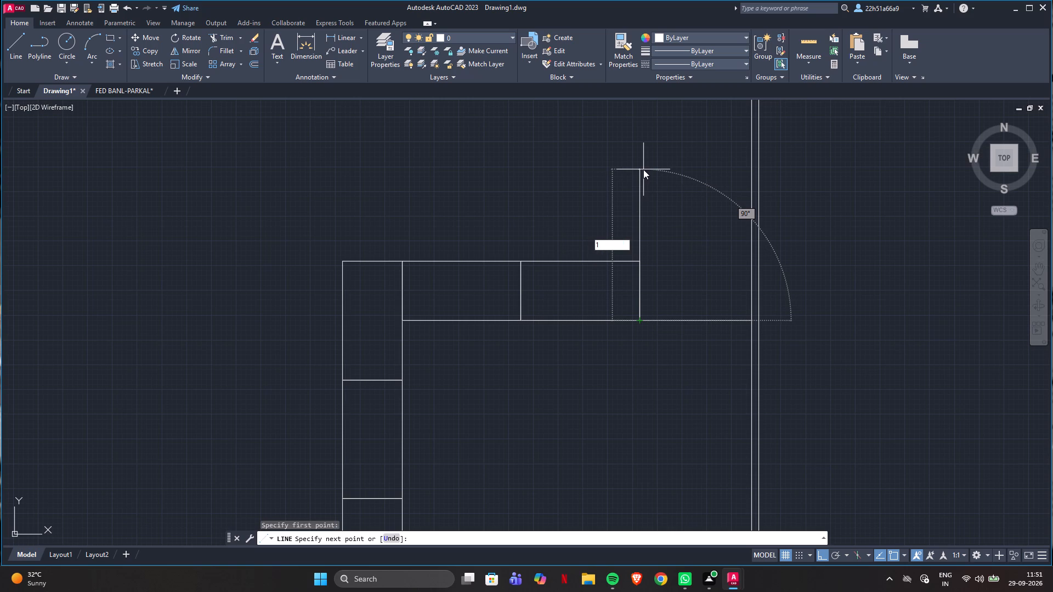
{"action": "type", "text": "500"}
{"action": "key", "text": "Return"}
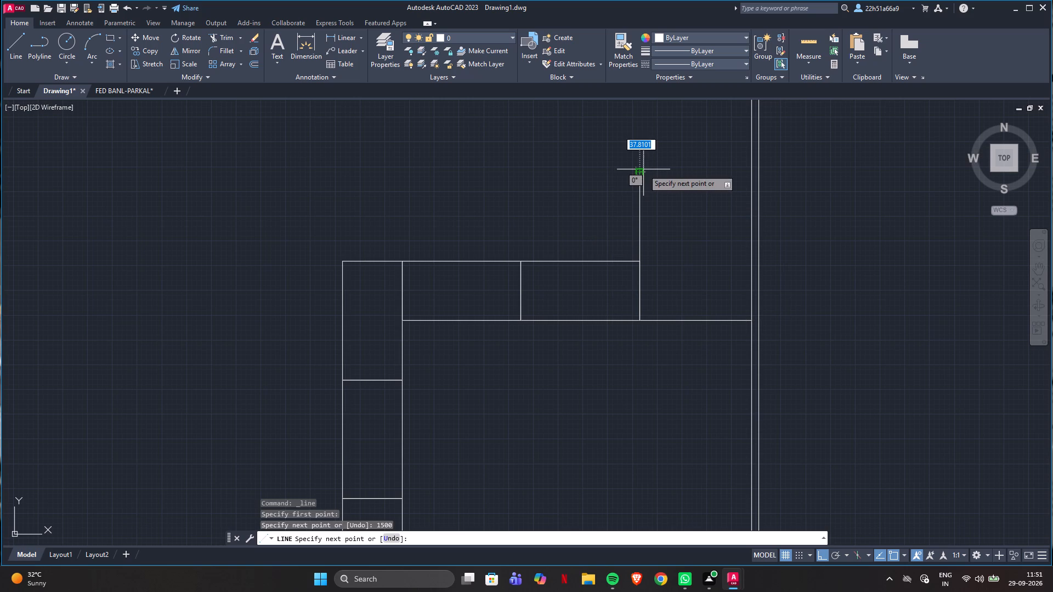
{"action": "left_click", "coordinate": [750, 173]}
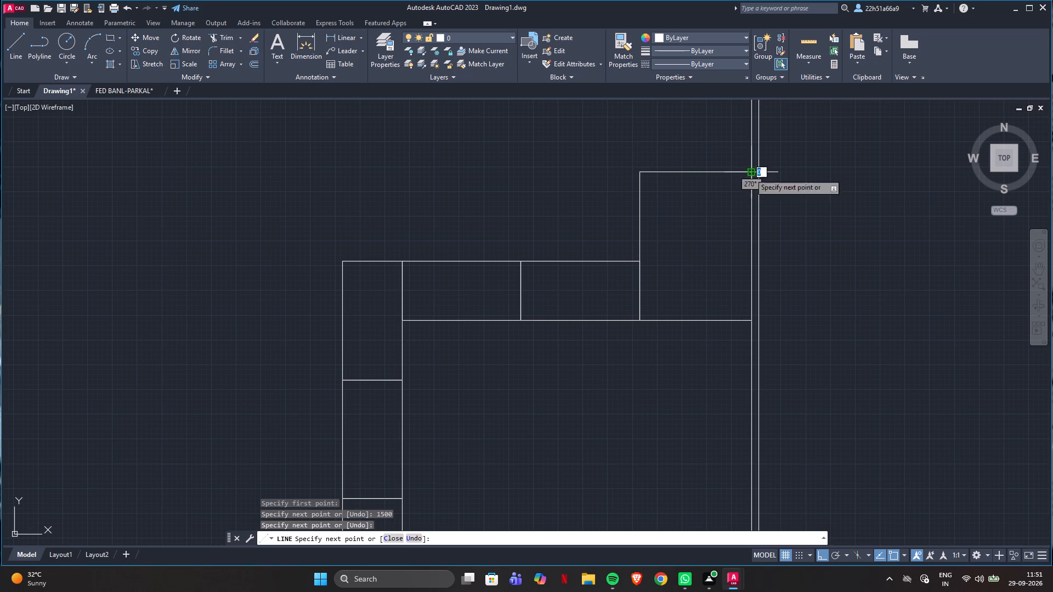
{"action": "key", "text": "Escape"}
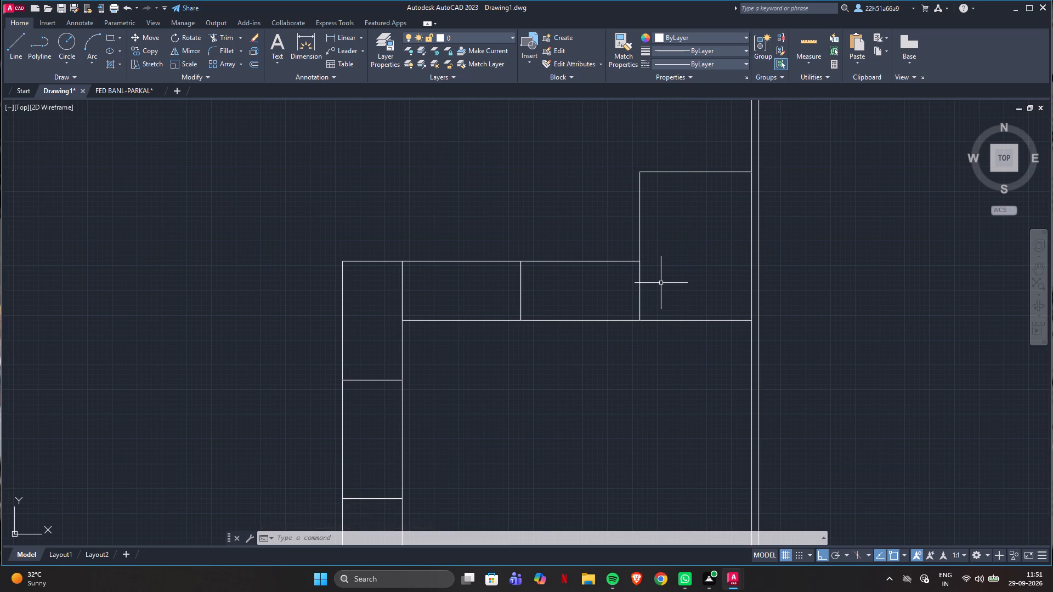
Offset the small room's left, bottom and top lines 76.2 mm inward to form its partitions.
{"action": "type", "text": "of"}
{"action": "key", "text": "Return"}
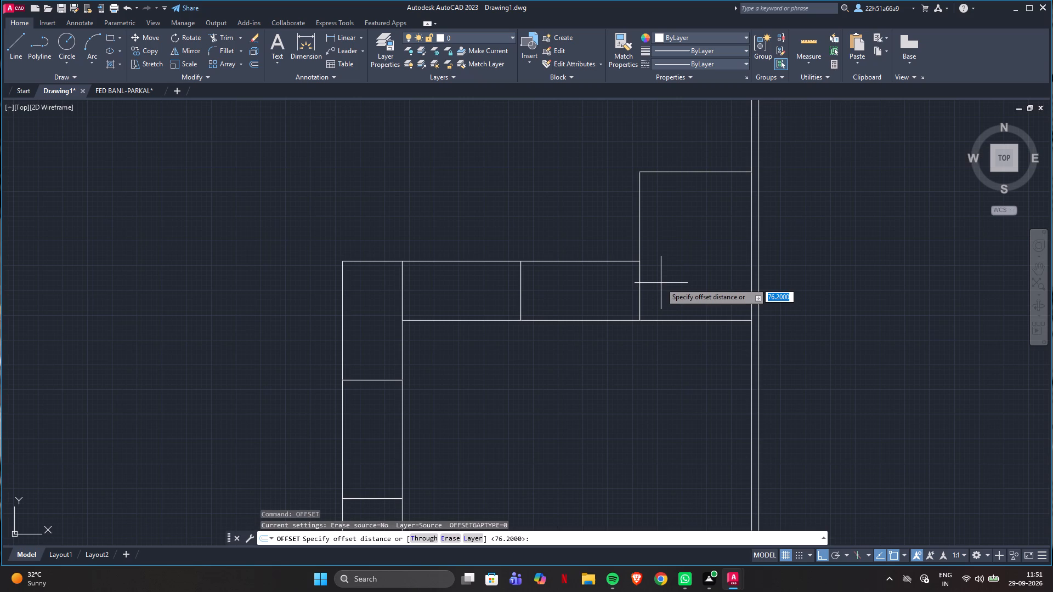
{"action": "key", "text": "Return"}
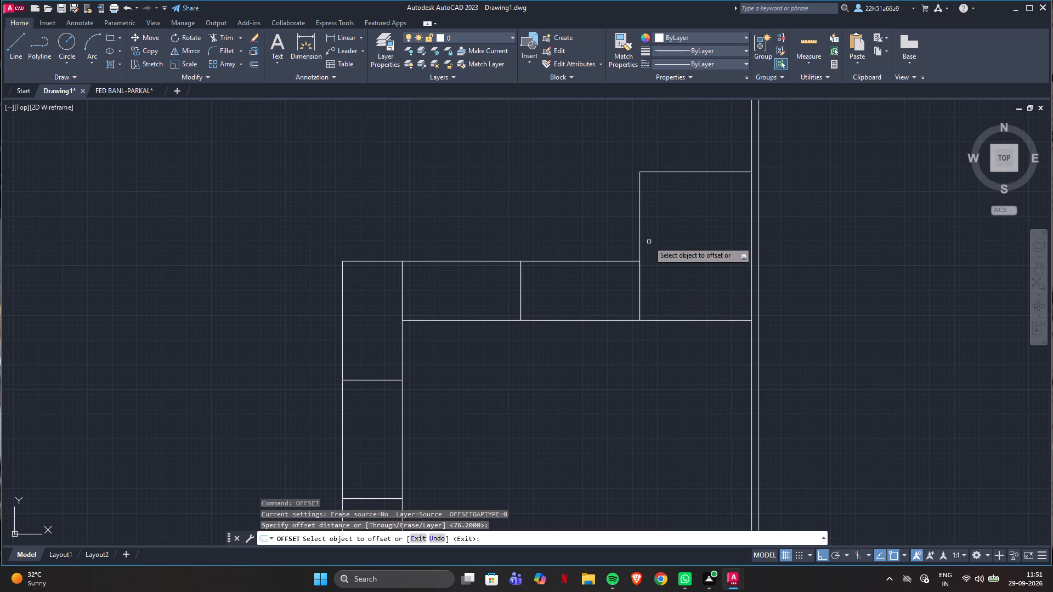
{"action": "left_click", "coordinate": [640, 236]}
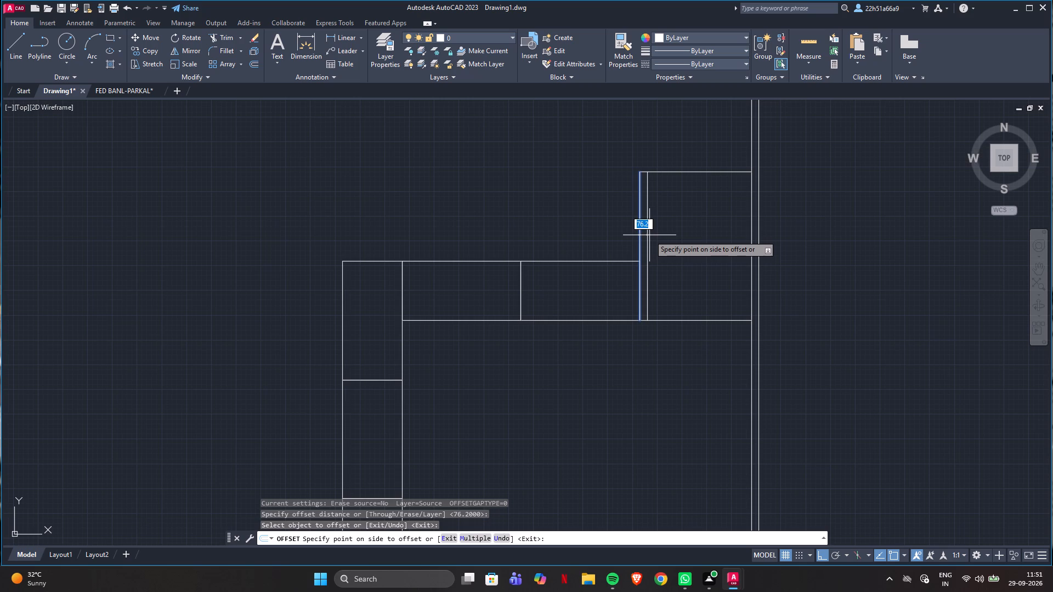
{"action": "left_click", "coordinate": [649, 235]}
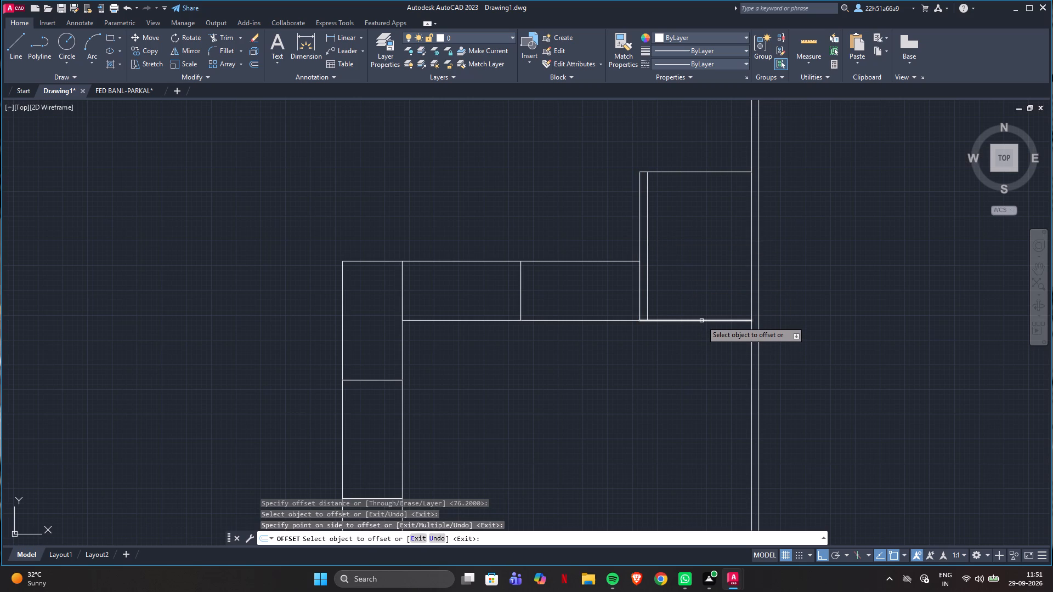
{"action": "left_click", "coordinate": [701, 321]}
{"action": "left_click", "coordinate": [702, 311]}
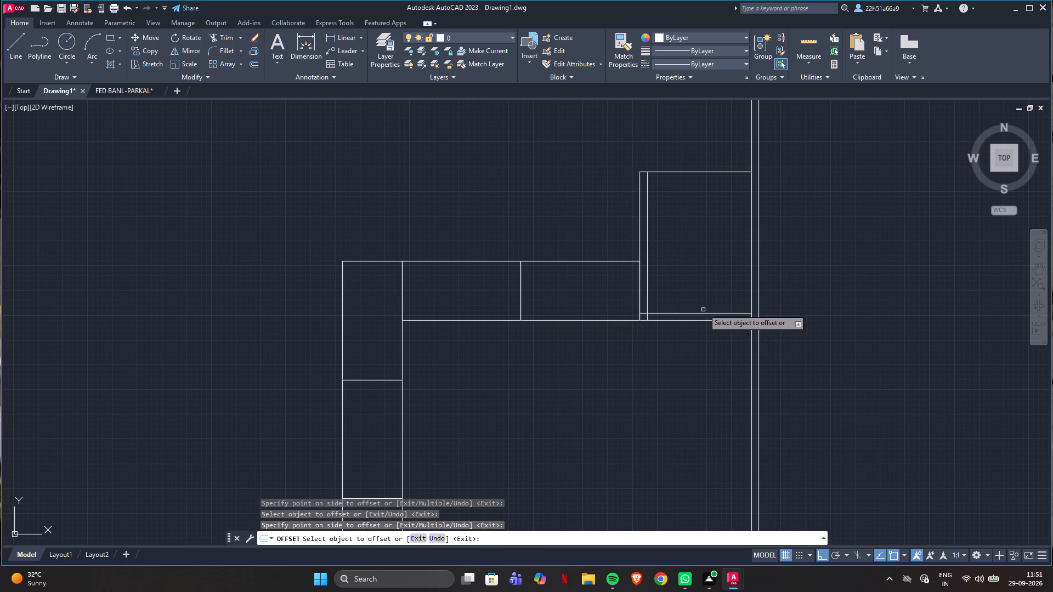
{"action": "left_click", "coordinate": [717, 172]}
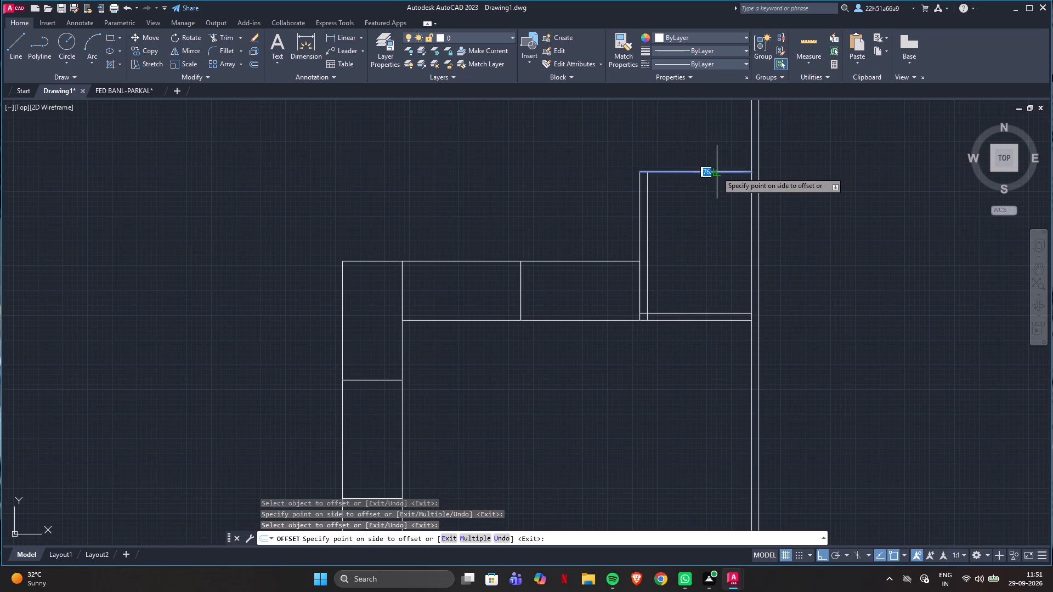
{"action": "left_click", "coordinate": [716, 201]}
{"action": "key", "text": "Escape"}
Trim the wall line where both horizontal partitions meet it and the overlapping ends at the small room's two left corners.
{"action": "type", "text": "tr"}
{"action": "key", "text": "Return"}
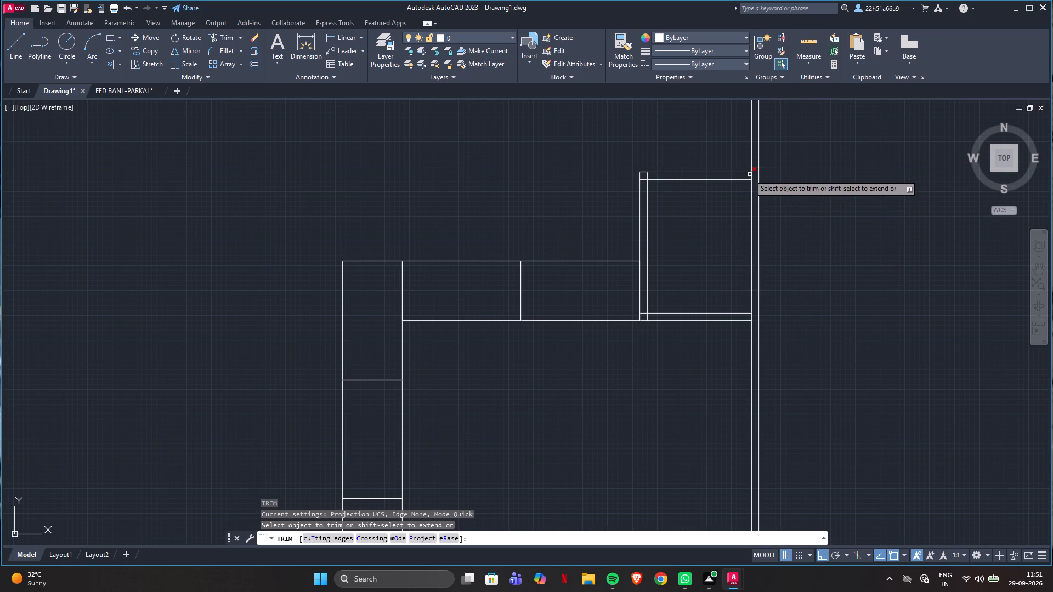
{"action": "left_click", "coordinate": [751, 176]}
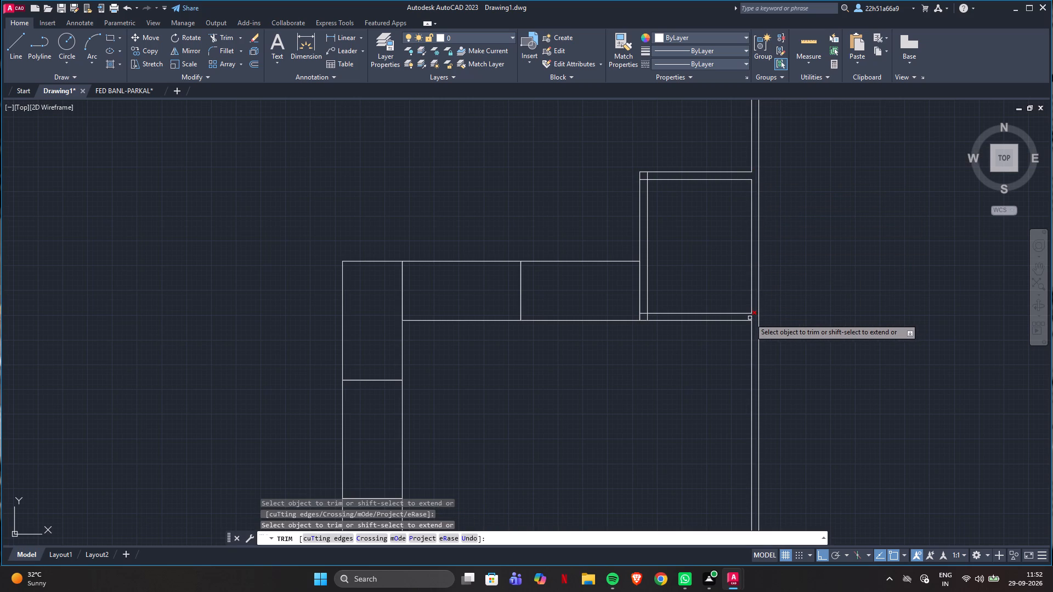
{"action": "left_click", "coordinate": [750, 318]}
{"action": "scroll", "coordinate": [653, 327], "scroll_direction": "up", "scroll_amount": 4}
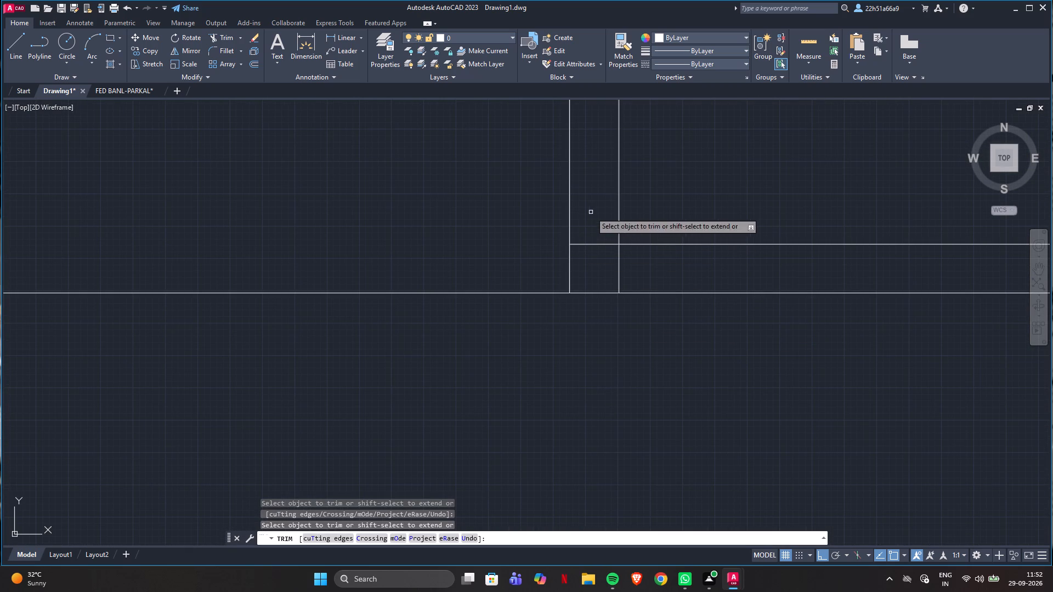
{"action": "left_click_drag", "start_coordinate": [591, 212], "coordinate": [638, 269]}
{"action": "scroll", "coordinate": [634, 344], "scroll_direction": "down", "scroll_amount": 5}
{"action": "scroll", "coordinate": [637, 252], "scroll_direction": "up", "scroll_amount": 4}
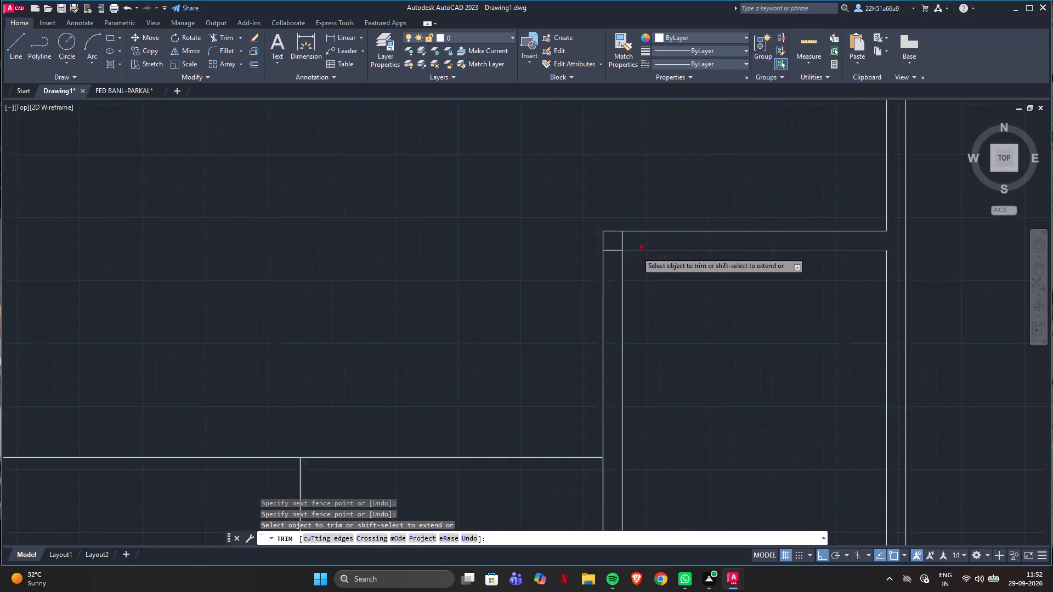
{"action": "left_click_drag", "start_coordinate": [630, 232], "coordinate": [598, 265]}
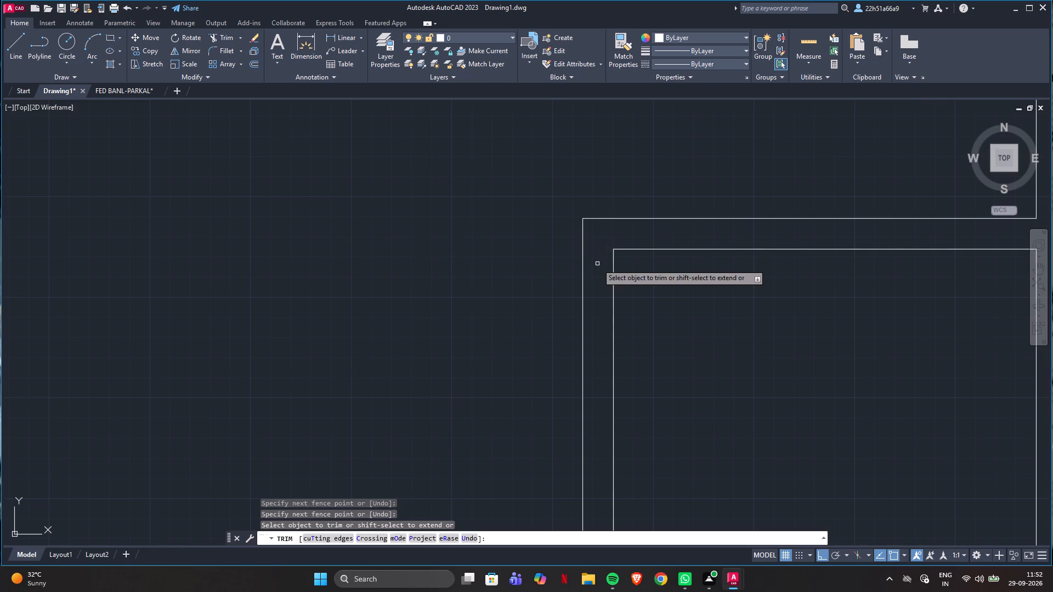
{"action": "scroll", "coordinate": [767, 269], "scroll_direction": "down", "scroll_amount": 3}
{"action": "key", "text": "Escape"}
{"action": "scroll", "coordinate": [634, 308], "scroll_direction": "down", "scroll_amount": 1}
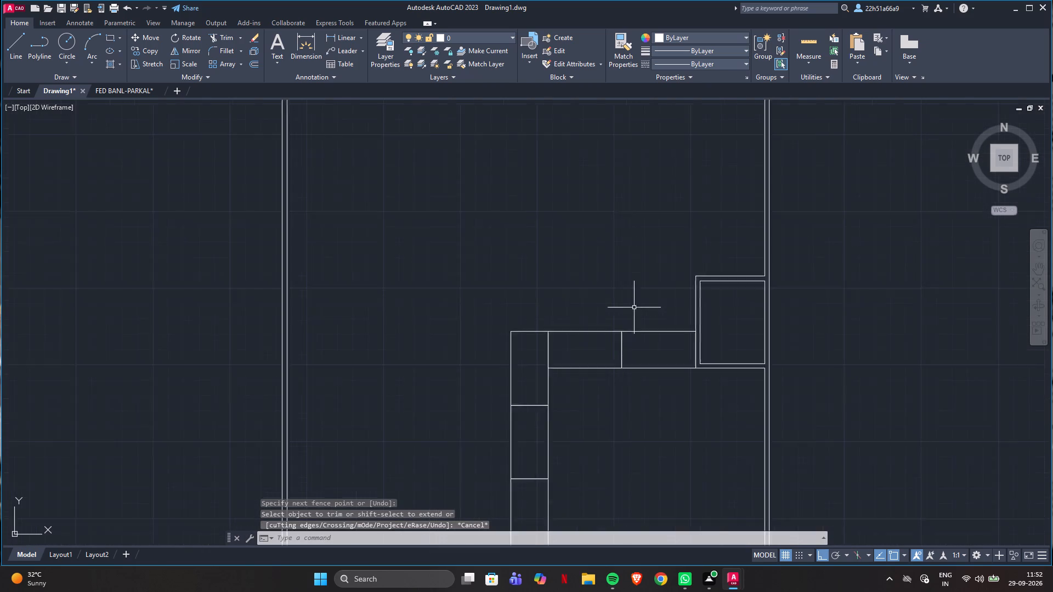
{"action": "scroll", "coordinate": [633, 305], "scroll_direction": "down", "scroll_amount": 1}
Copy the rest room door from the FED BANL-PARKAL drawing and paste it into Drawing1 just above the small room.
{"action": "left_click", "coordinate": [111, 94]}
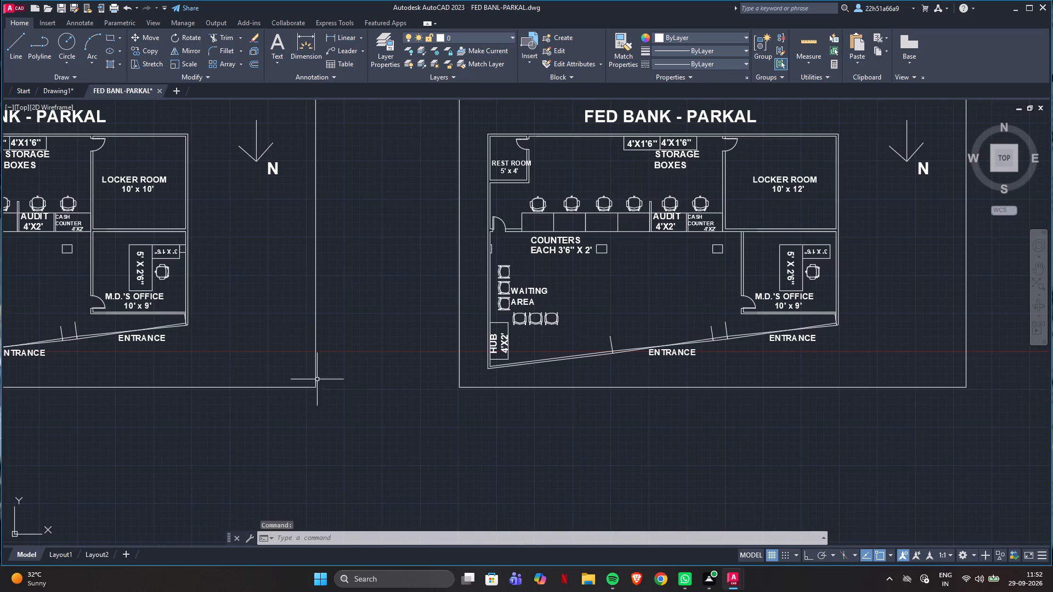
{"action": "scroll", "coordinate": [559, 332], "scroll_direction": "down", "scroll_amount": 1}
{"action": "scroll", "coordinate": [700, 219], "scroll_direction": "up", "scroll_amount": 1}
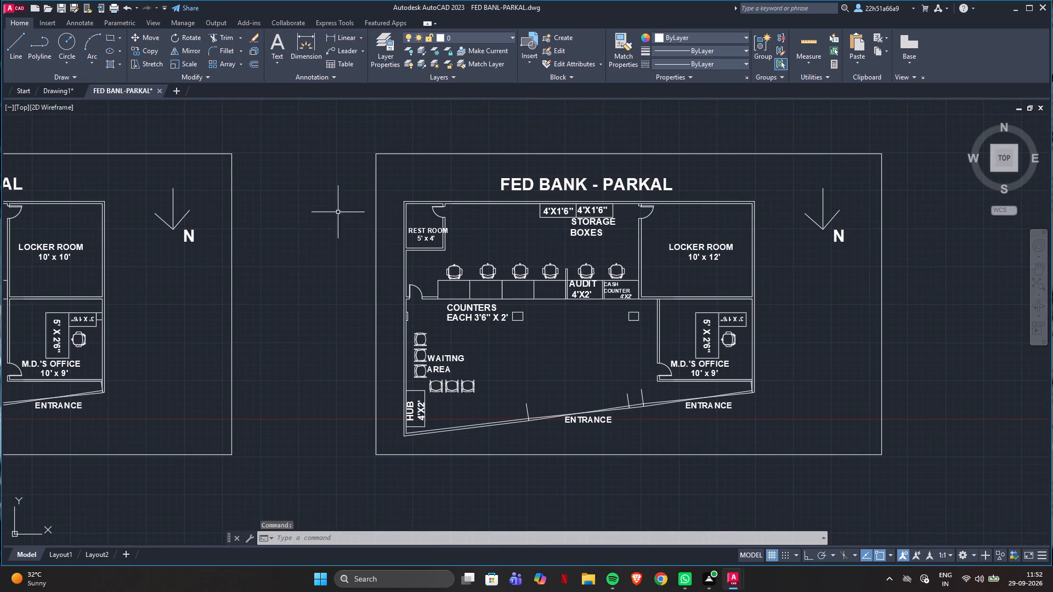
{"action": "left_click", "coordinate": [435, 215]}
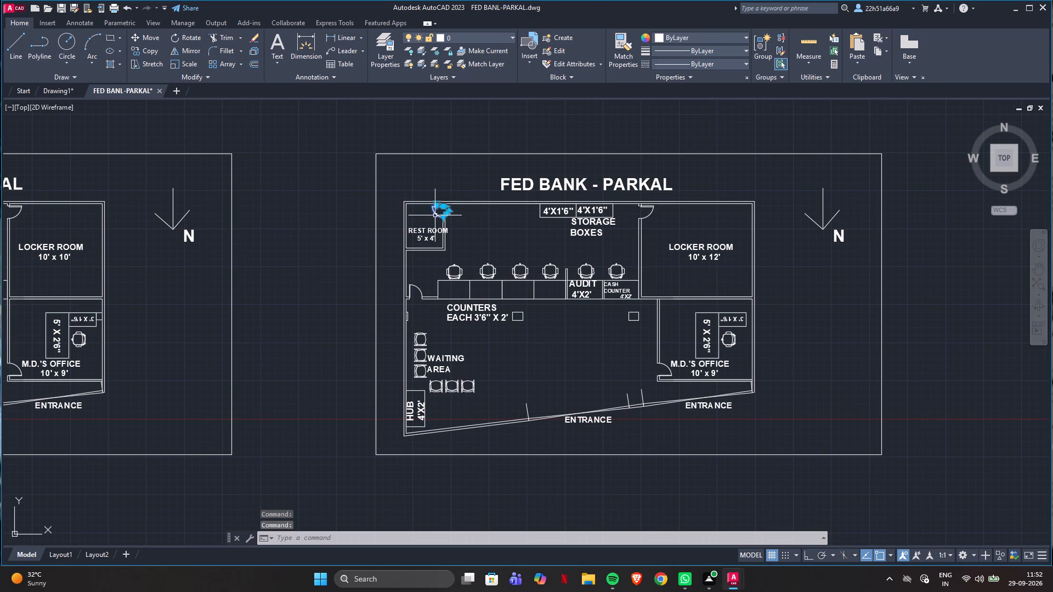
{"action": "key", "text": "ctrl+c"}
{"action": "left_click", "coordinate": [67, 90]}
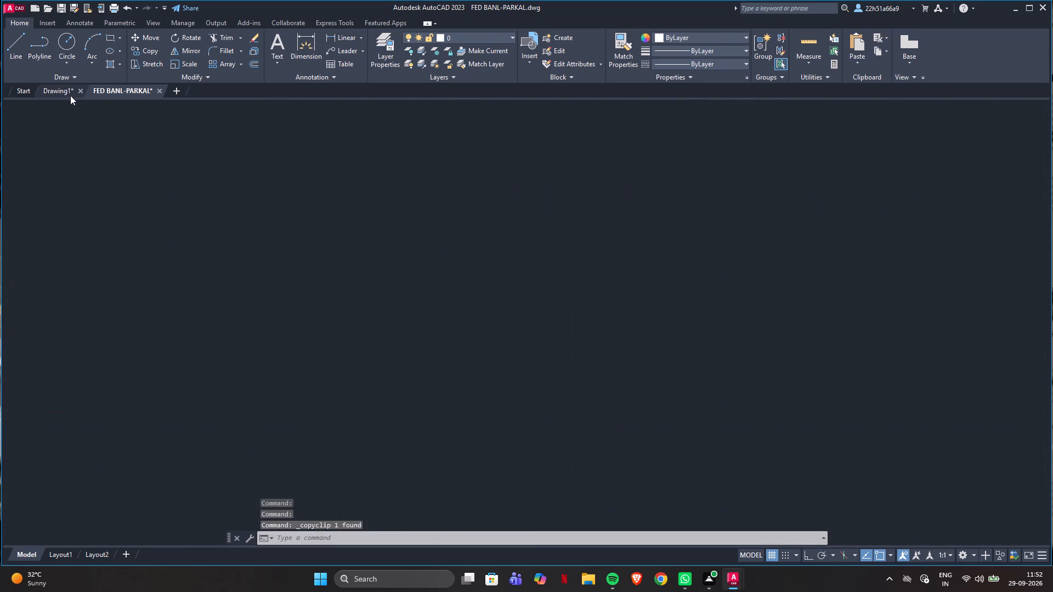
{"action": "key", "text": "ctrl+v"}
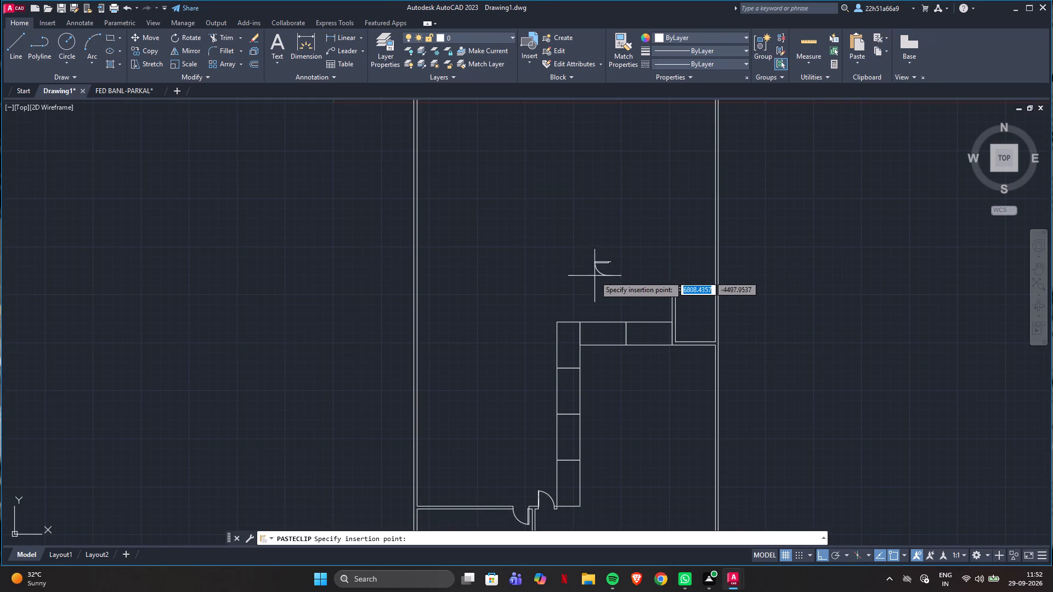
{"action": "scroll", "coordinate": [596, 276], "scroll_direction": "up", "scroll_amount": 3}
{"action": "scroll", "coordinate": [553, 229], "scroll_direction": "down", "scroll_amount": 3}
{"action": "scroll", "coordinate": [645, 231], "scroll_direction": "up", "scroll_amount": 3}
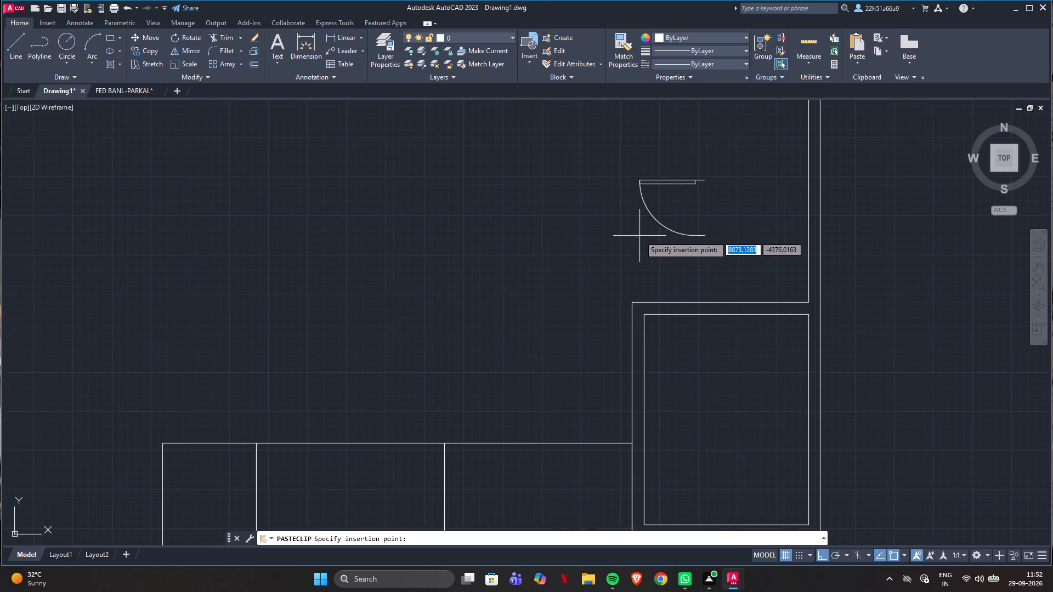
{"action": "left_click", "coordinate": [628, 238]}
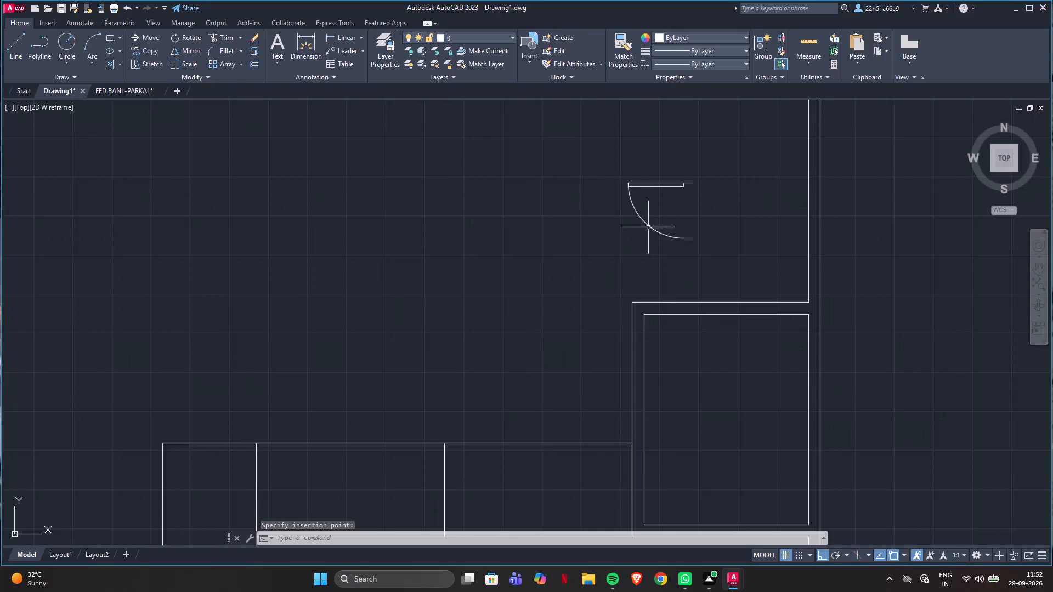
Flip the pasted door vertically and horizontally, and rotate it 270° about the free end of its jamb line.
{"action": "left_click", "coordinate": [649, 226]}
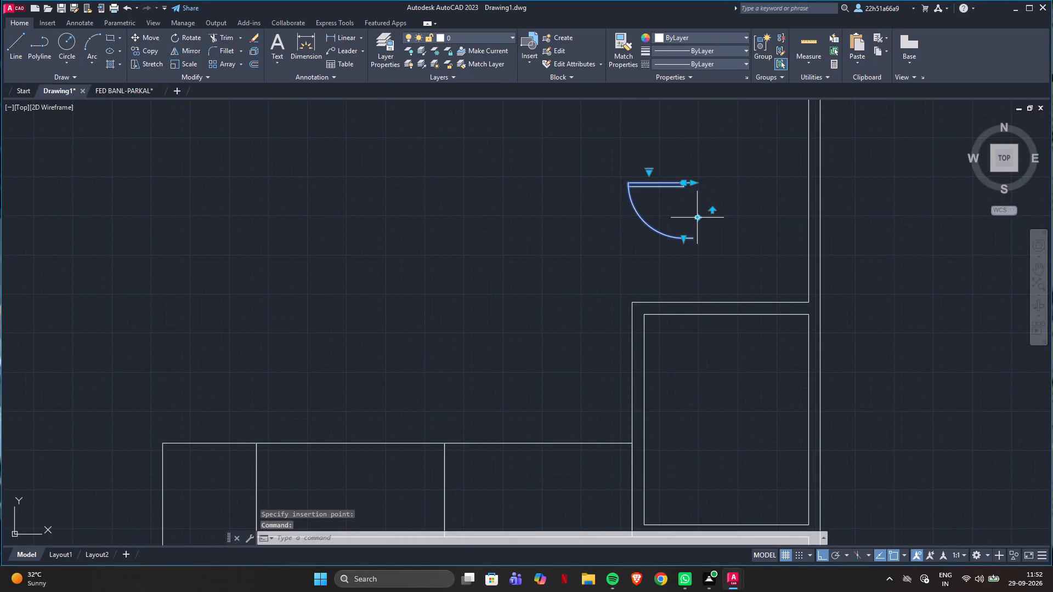
{"action": "left_click", "coordinate": [712, 213]}
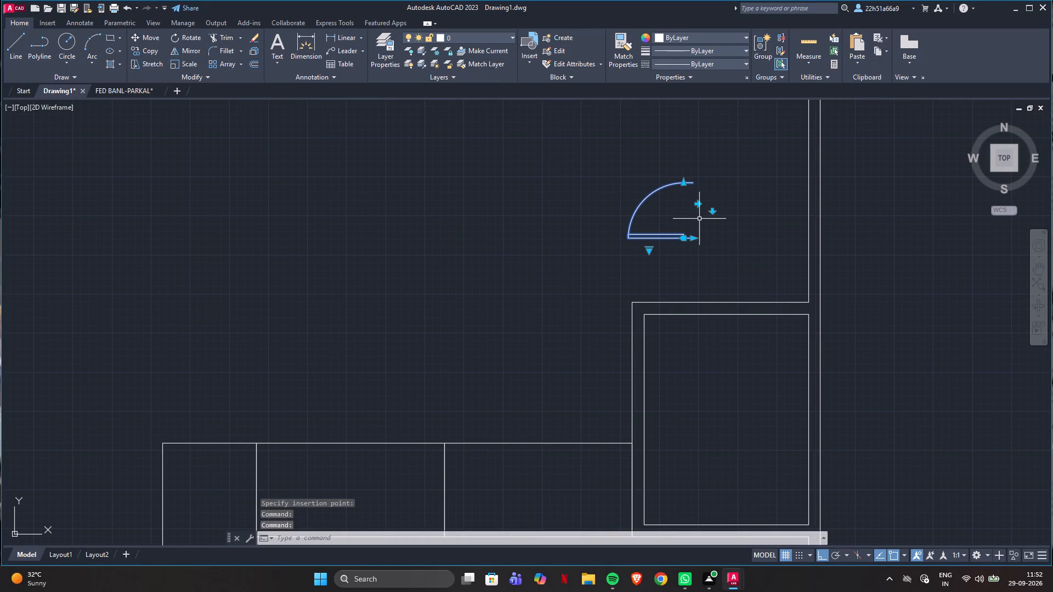
{"action": "left_click", "coordinate": [699, 205]}
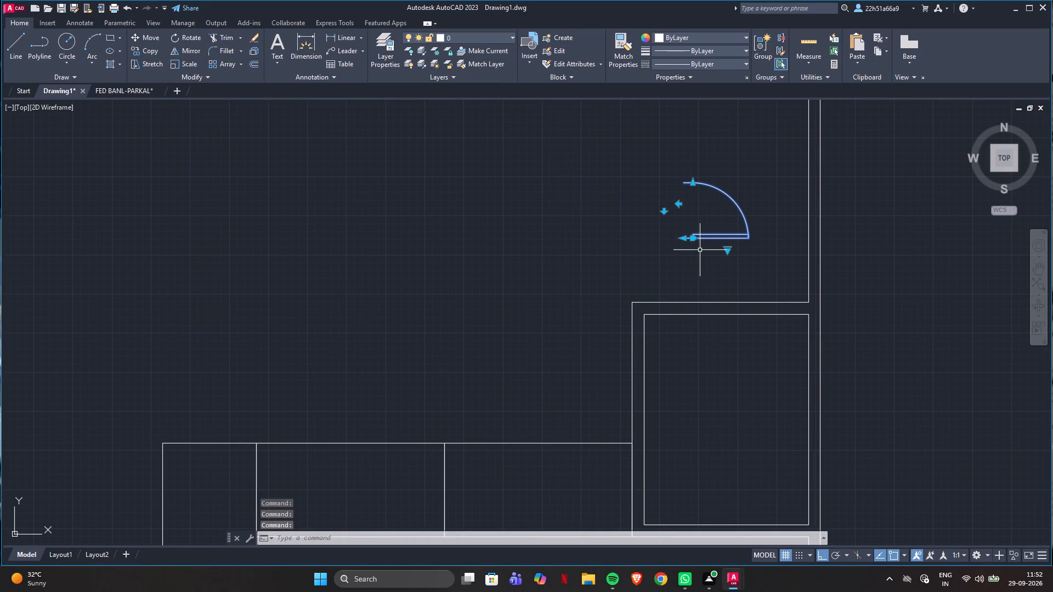
{"action": "type", "text": "ro"}
{"action": "key", "text": "Return"}
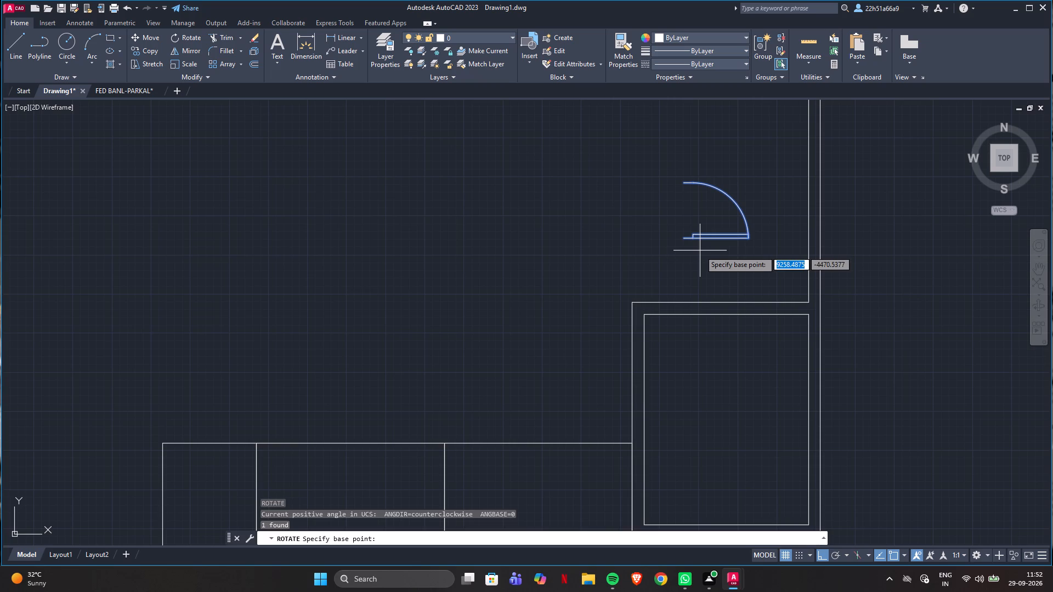
{"action": "left_click", "coordinate": [681, 240]}
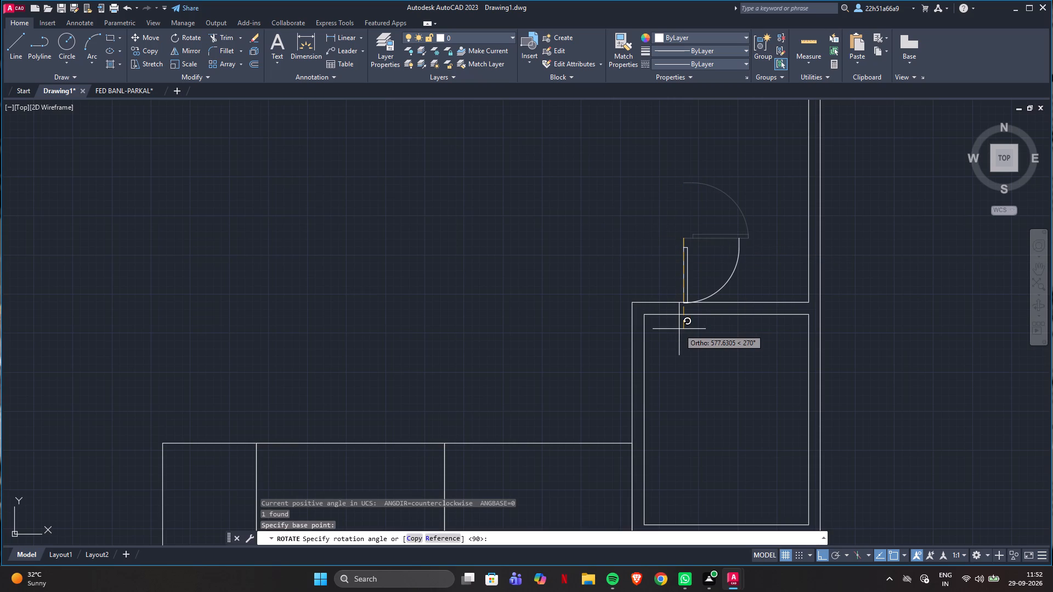
{"action": "left_click", "coordinate": [678, 329]}
Move the door by its upper jamb endpoint onto the small room's top wall line, near the room's upper-left corner.
{"action": "left_click", "coordinate": [684, 286]}
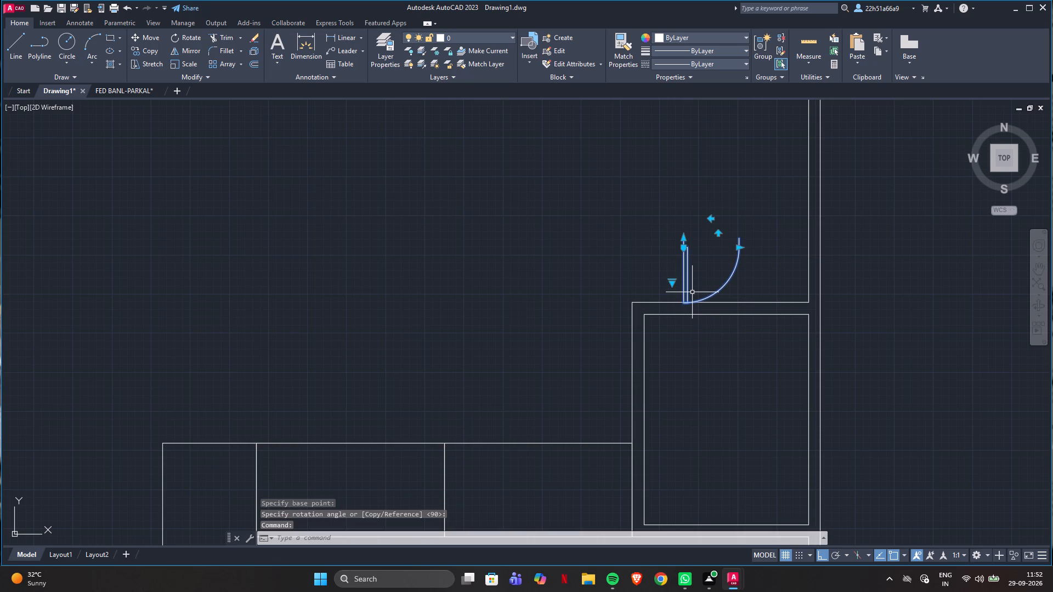
{"action": "key", "text": "m"}
{"action": "key", "text": "Return"}
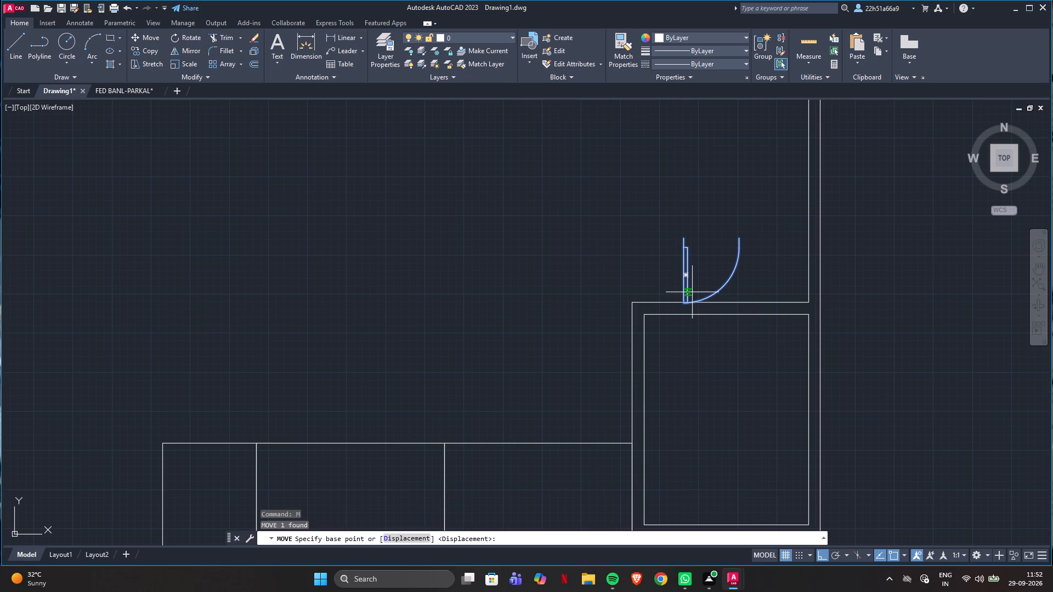
{"action": "left_click", "coordinate": [685, 239]}
{"action": "scroll", "coordinate": [655, 302], "scroll_direction": "up", "scroll_amount": 3}
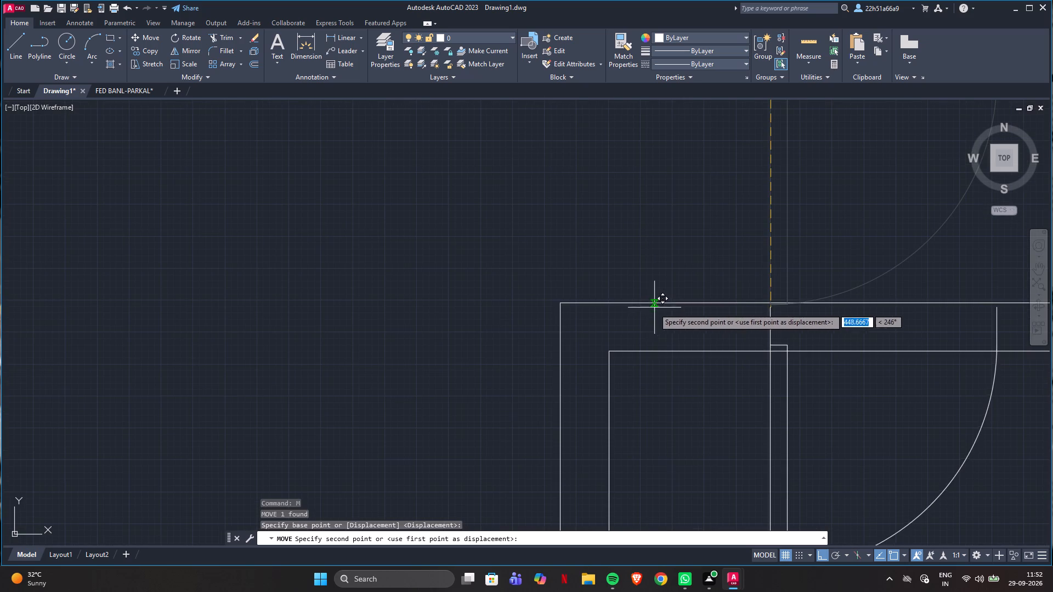
{"action": "left_click", "coordinate": [643, 303]}
{"action": "key", "text": "Escape"}
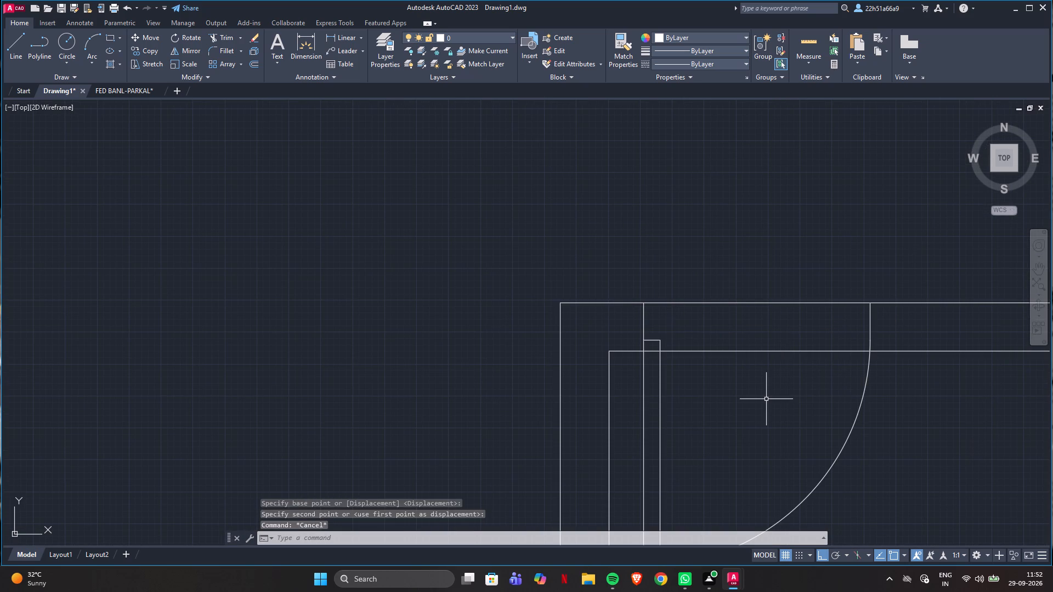
Trim both lines of the small room's top partition across the door opening.
{"action": "type", "text": "tr"}
{"action": "key", "text": "Return"}
{"action": "left_click_drag", "start_coordinate": [728, 281], "coordinate": [728, 331]}
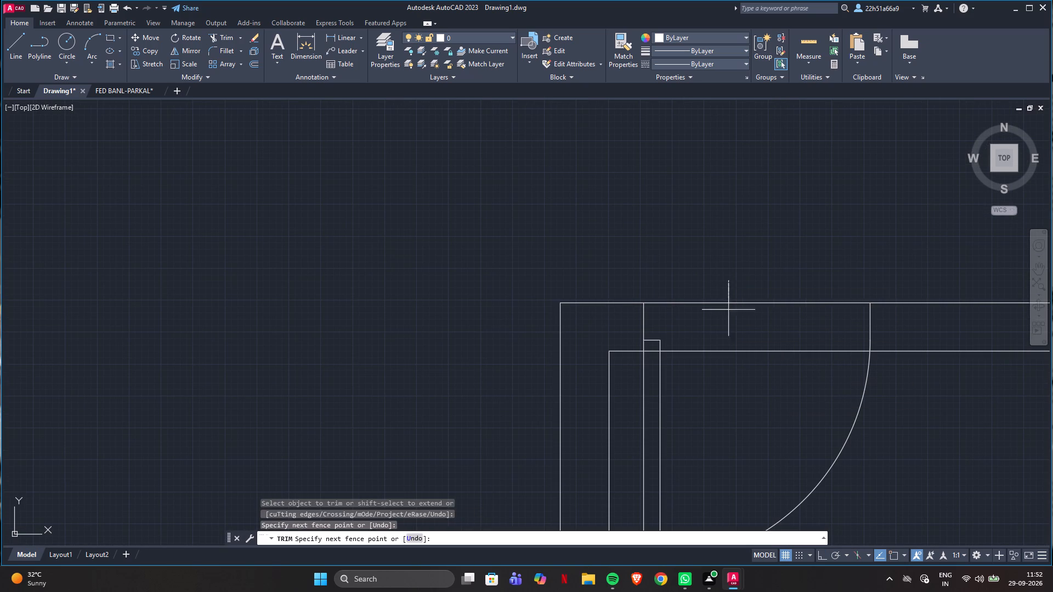
{"action": "left_click_drag", "start_coordinate": [728, 331], "coordinate": [744, 406]}
{"action": "key", "text": "Escape"}
{"action": "key", "text": "grave"}
{"action": "scroll", "coordinate": [741, 403], "scroll_direction": "down", "scroll_amount": 4}
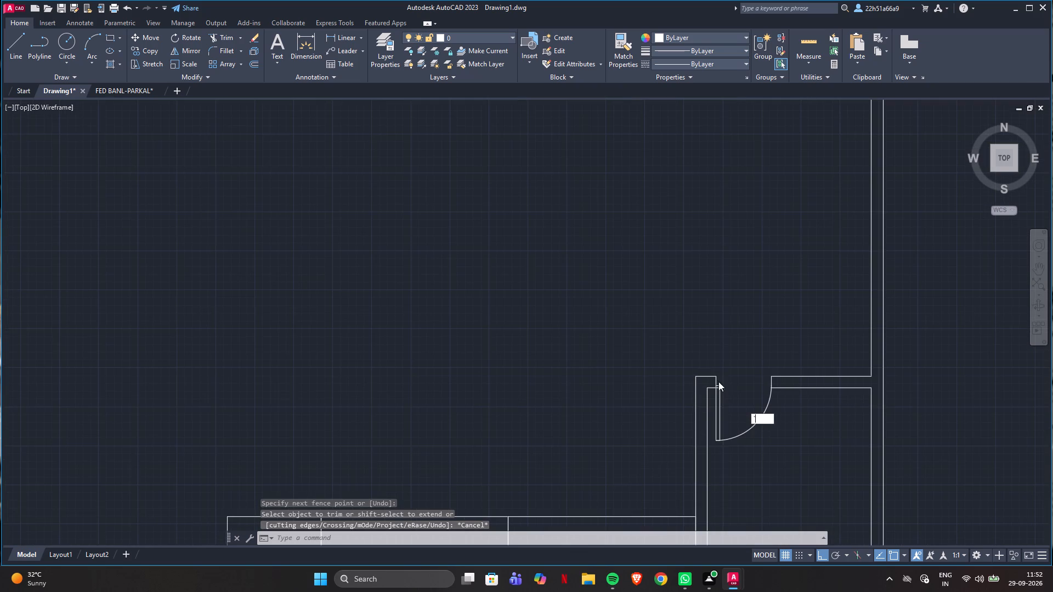
{"action": "key", "text": "Escape"}
Offset the upper part of the right wall's inner line 3000 mm into the building.
{"action": "scroll", "coordinate": [679, 295], "scroll_direction": "down", "scroll_amount": 3}
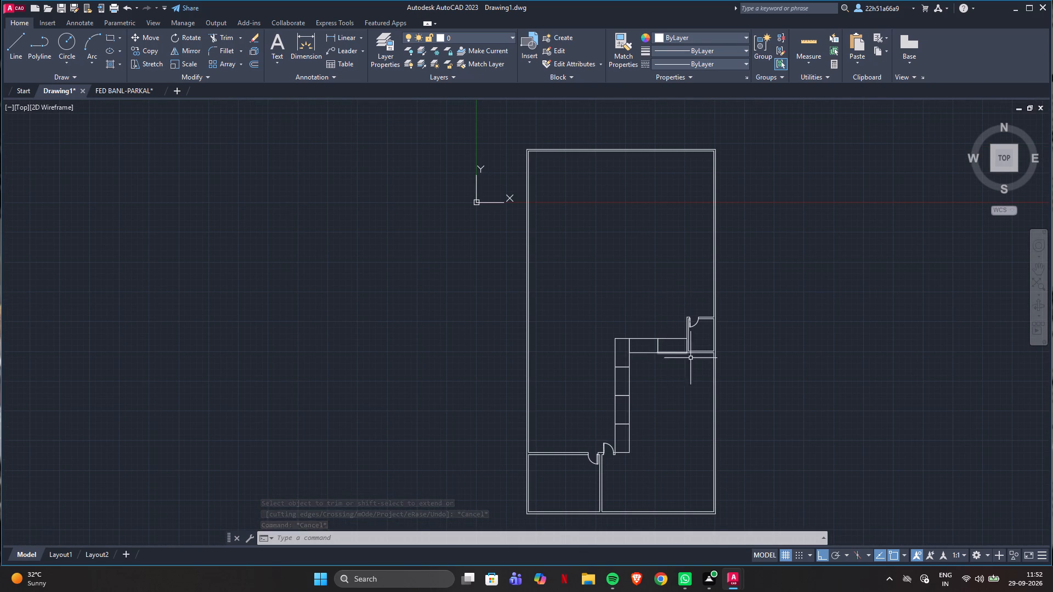
{"action": "scroll", "coordinate": [704, 359], "scroll_direction": "up", "scroll_amount": 1}
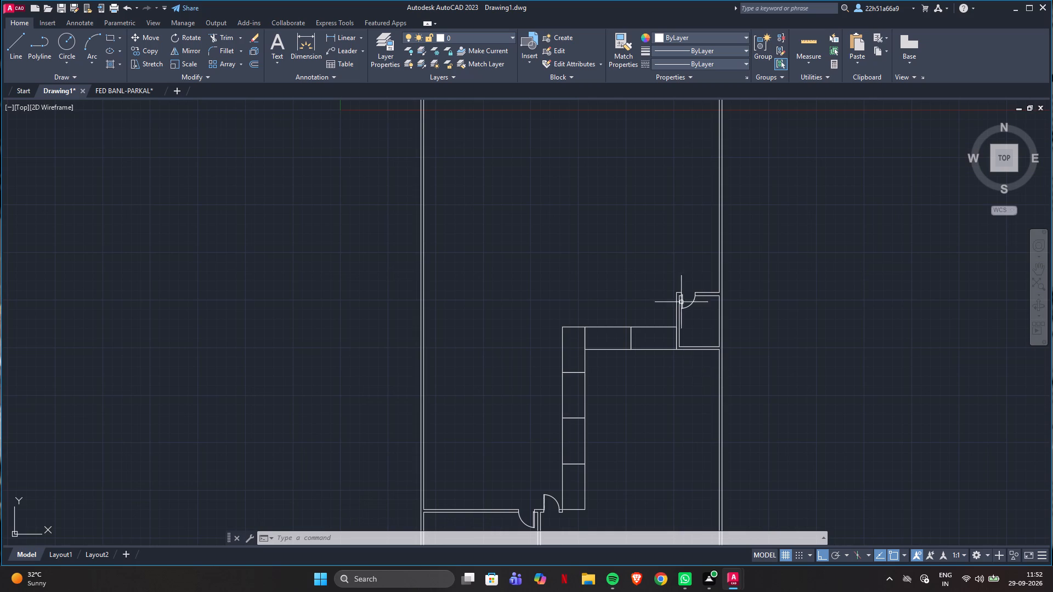
{"action": "scroll", "coordinate": [629, 275], "scroll_direction": "down", "scroll_amount": 2}
{"action": "scroll", "coordinate": [633, 158], "scroll_direction": "up", "scroll_amount": 1}
{"action": "scroll", "coordinate": [661, 304], "scroll_direction": "up", "scroll_amount": 2}
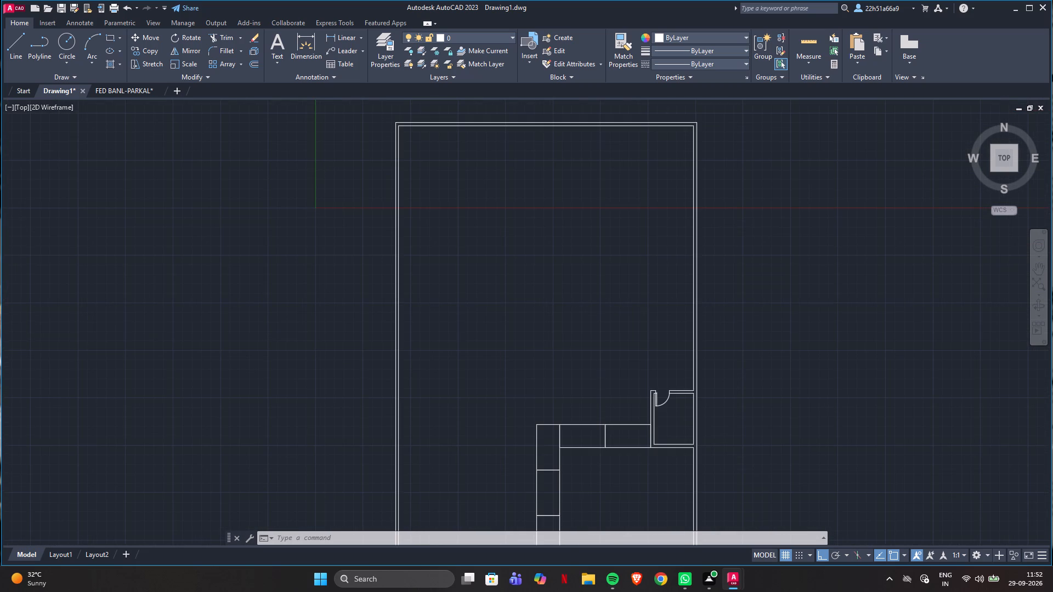
{"action": "scroll", "coordinate": [661, 304], "scroll_direction": "down", "scroll_amount": 2}
{"action": "scroll", "coordinate": [671, 206], "scroll_direction": "up", "scroll_amount": 2}
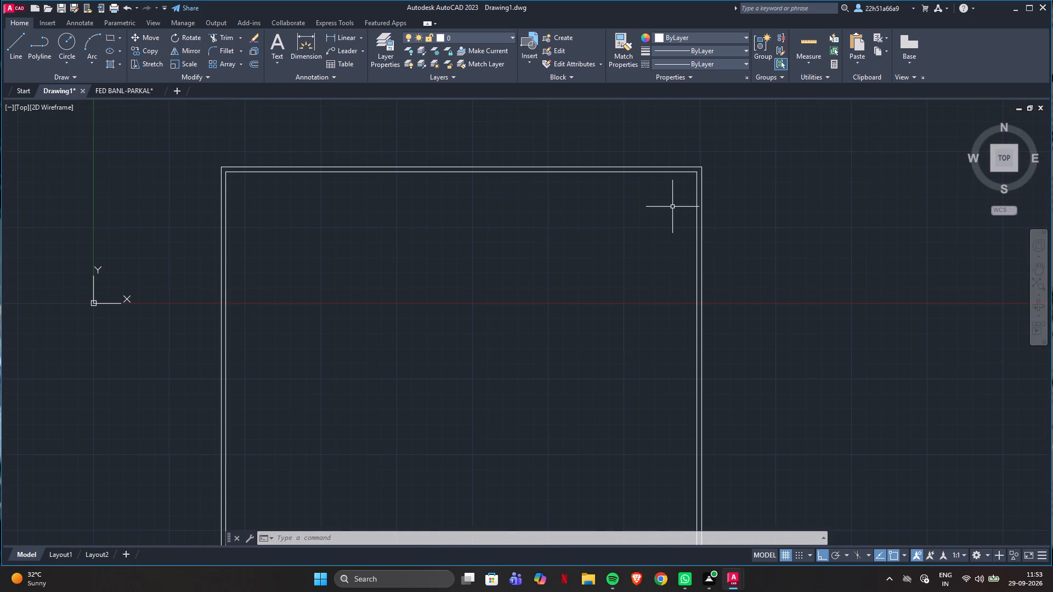
{"action": "key", "text": "o"}
{"action": "key", "text": "Return"}
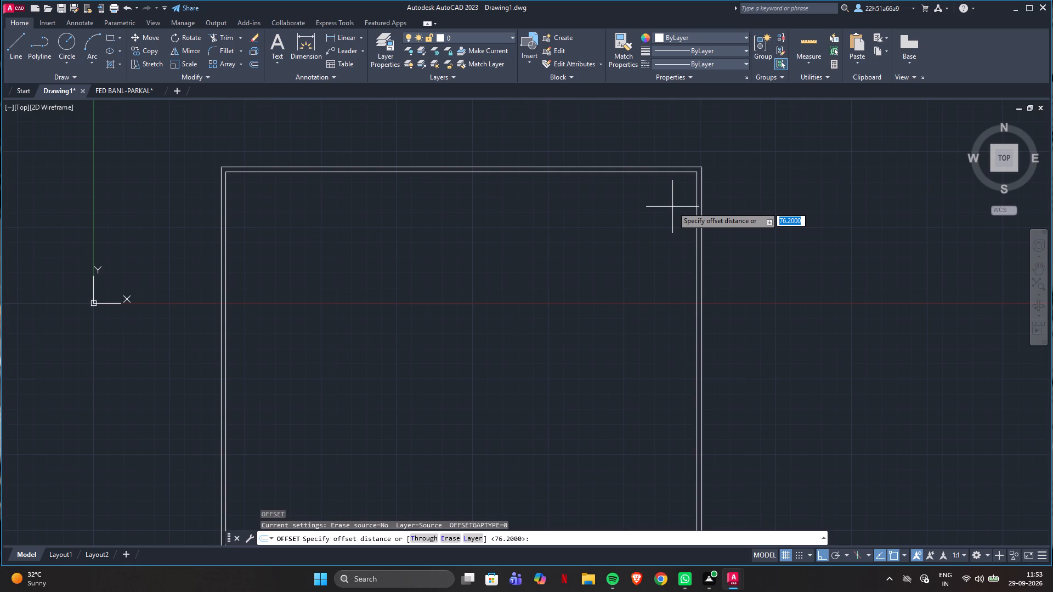
{"action": "type", "text": "3000"}
{"action": "key", "text": "Return"}
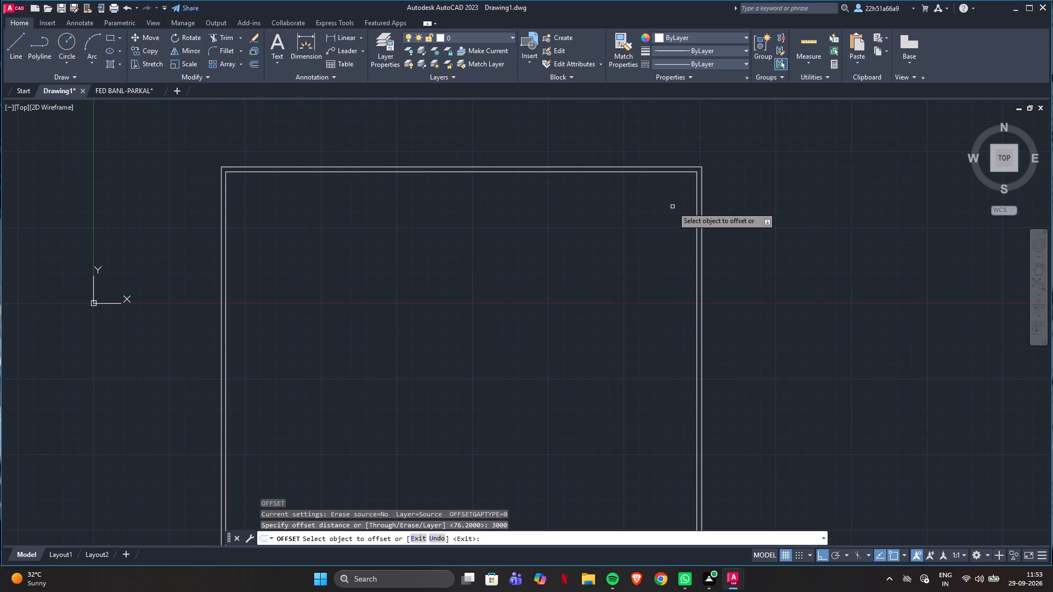
{"action": "left_click", "coordinate": [697, 231]}
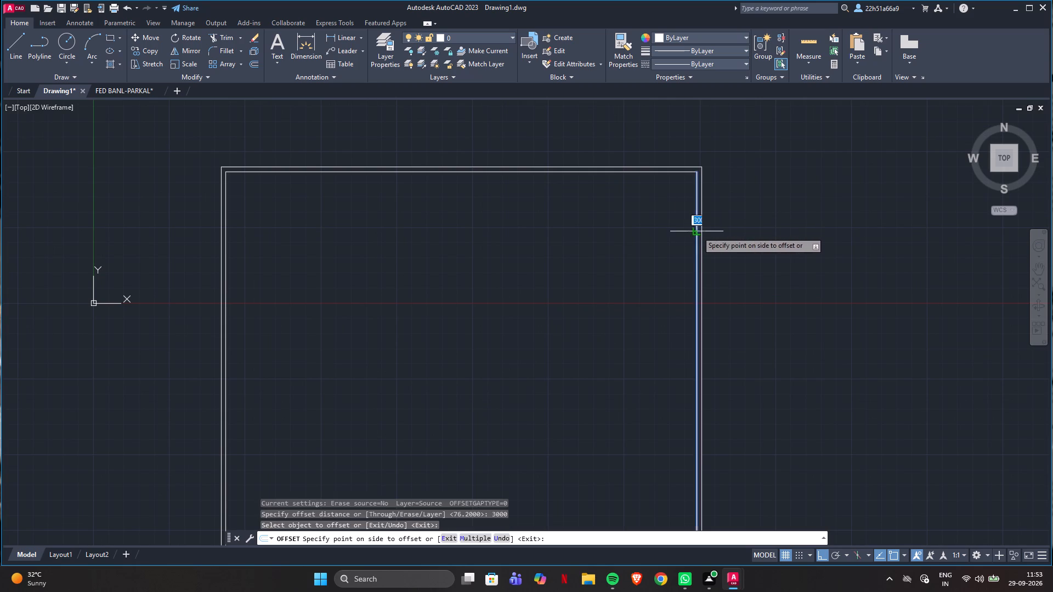
{"action": "left_click", "coordinate": [564, 238]}
{"action": "key", "text": "Escape"}
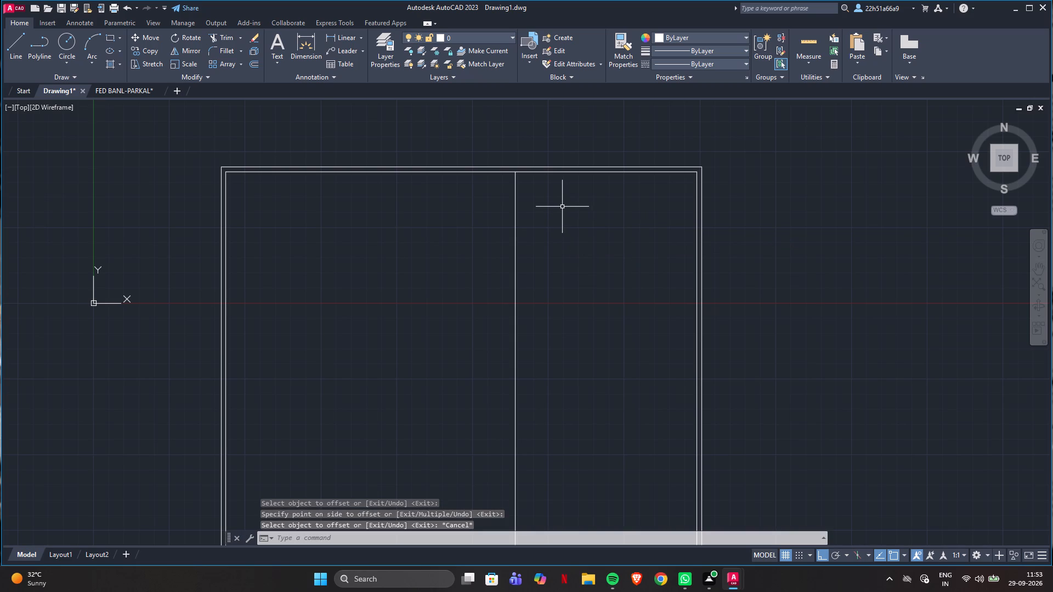
Offset the top wall's inner line 3000 mm down into the building.
{"action": "key", "text": "o"}
{"action": "left_click", "coordinate": [590, 226]}
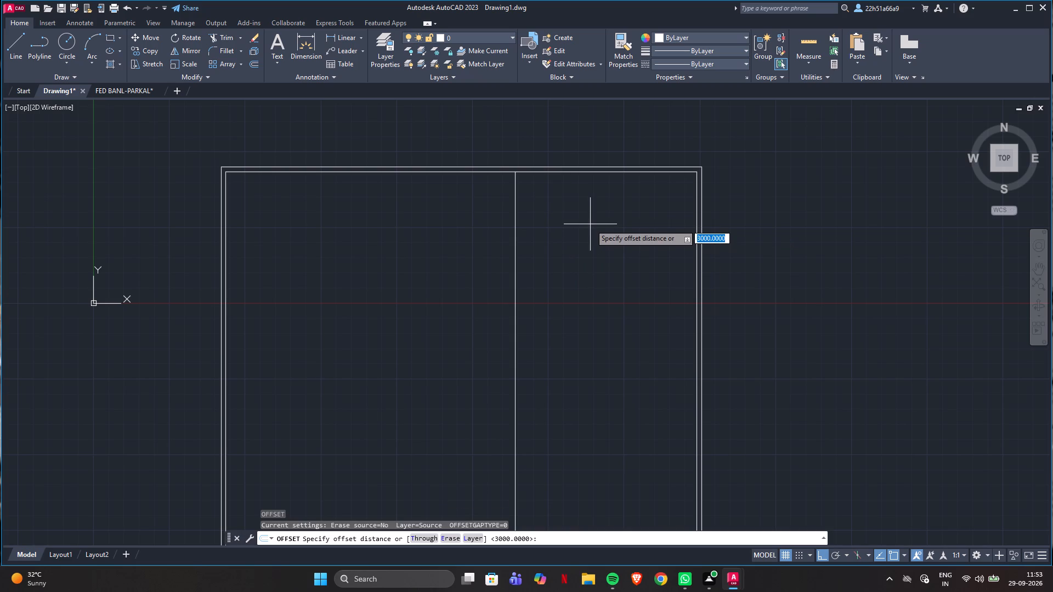
{"action": "key", "text": "Return"}
{"action": "left_click", "coordinate": [603, 172]}
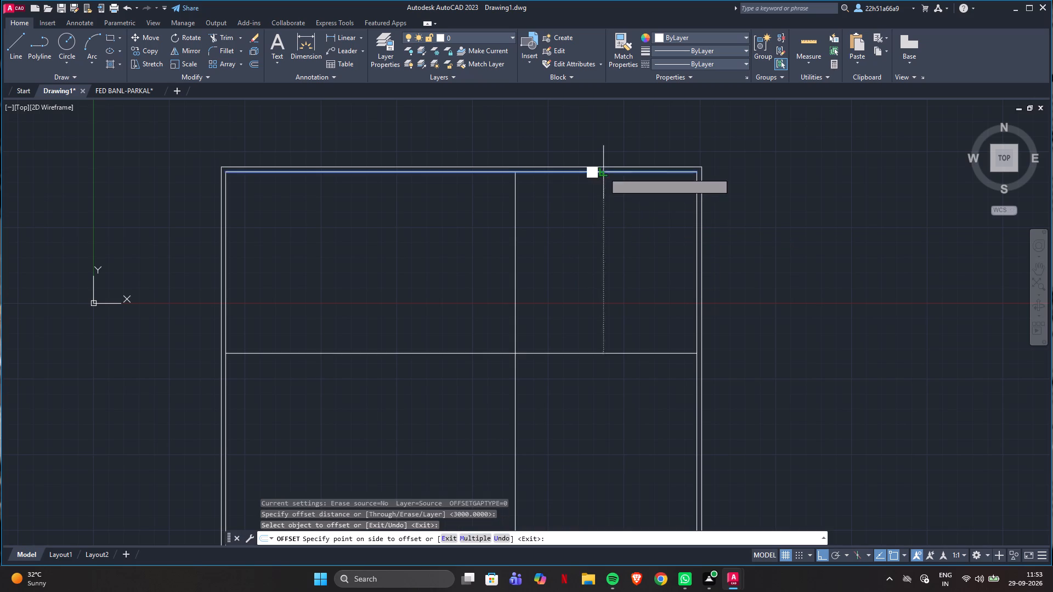
{"action": "left_click", "coordinate": [603, 288]}
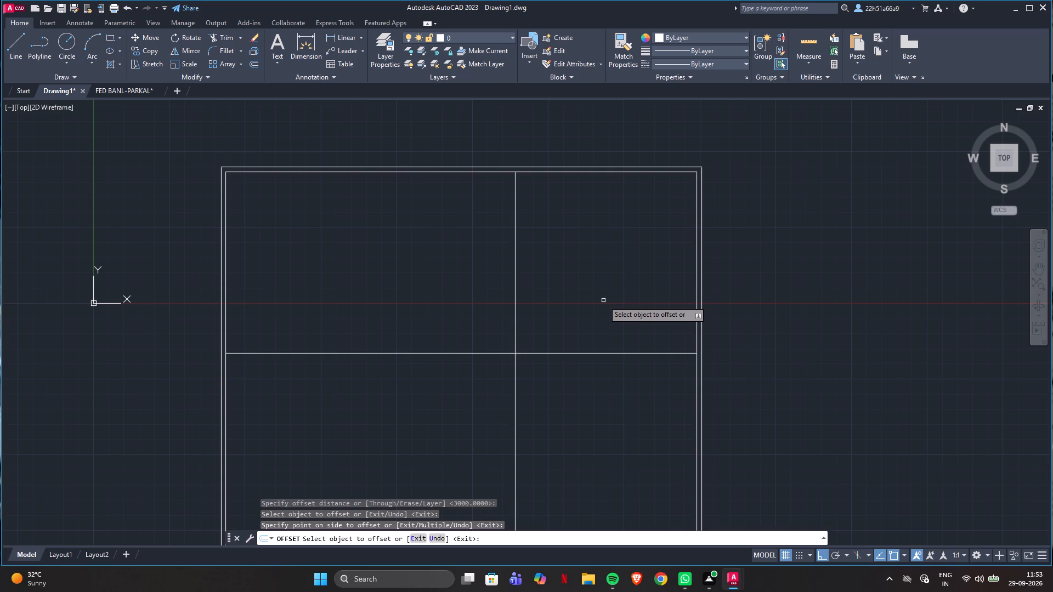
{"action": "key", "text": "Escape"}
Offset the two 3000 mm corner-room lines 76.2 mm outward, the vertical one to the left and the horizontal one downward.
{"action": "scroll", "coordinate": [603, 301], "scroll_direction": "down", "scroll_amount": 3}
{"action": "scroll", "coordinate": [613, 389], "scroll_direction": "up", "scroll_amount": 1}
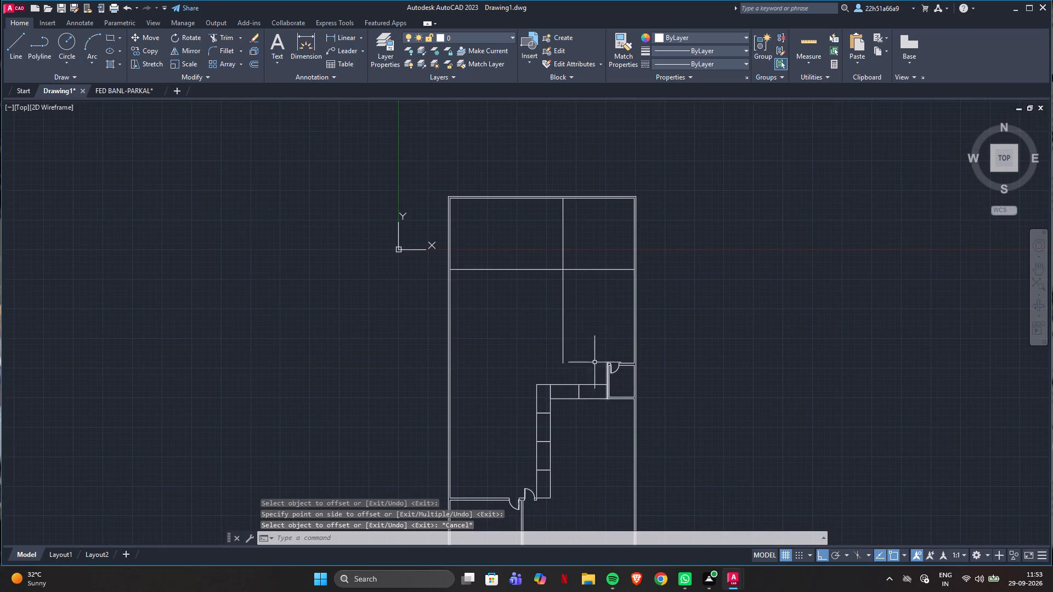
{"action": "scroll", "coordinate": [606, 338], "scroll_direction": "up", "scroll_amount": 2}
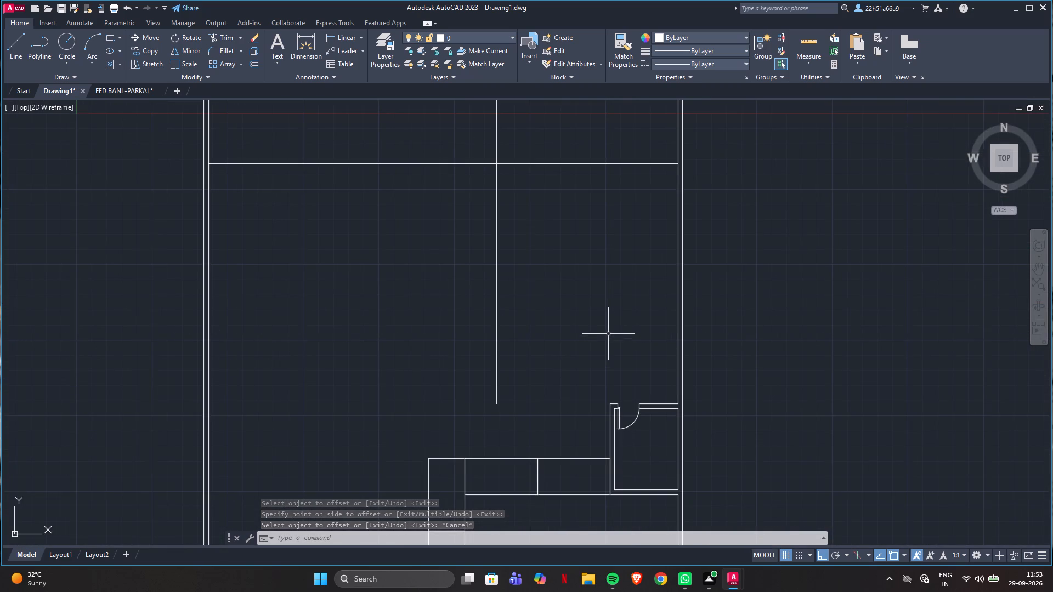
{"action": "scroll", "coordinate": [608, 334], "scroll_direction": "down", "scroll_amount": 1}
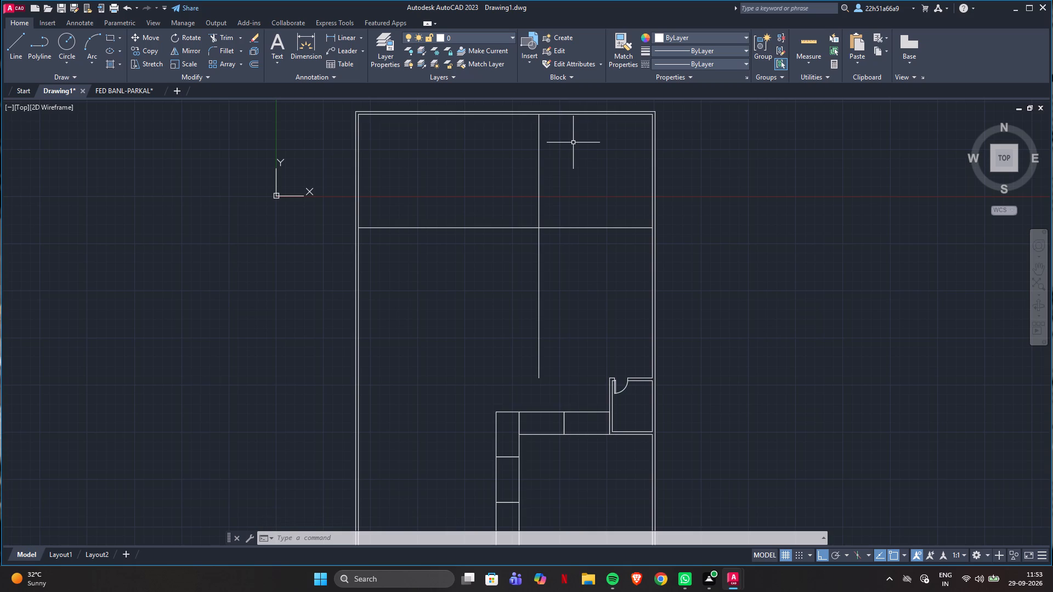
{"action": "type", "text": "of"}
{"action": "key", "text": "Return"}
{"action": "type", "text": "76.2"}
{"action": "key", "text": "Return"}
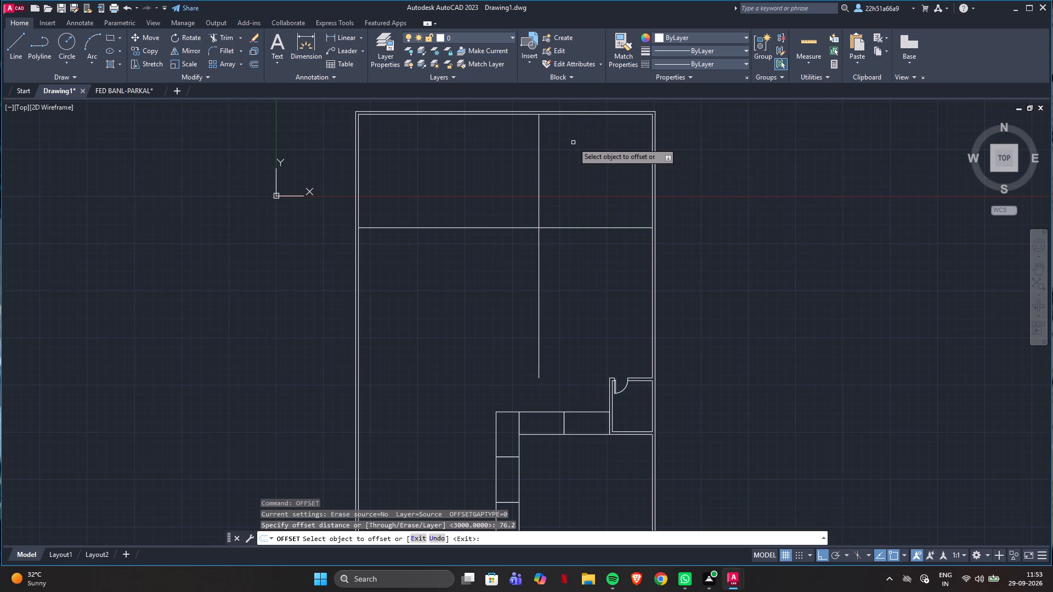
{"action": "left_click", "coordinate": [538, 157]}
{"action": "left_click", "coordinate": [526, 157]}
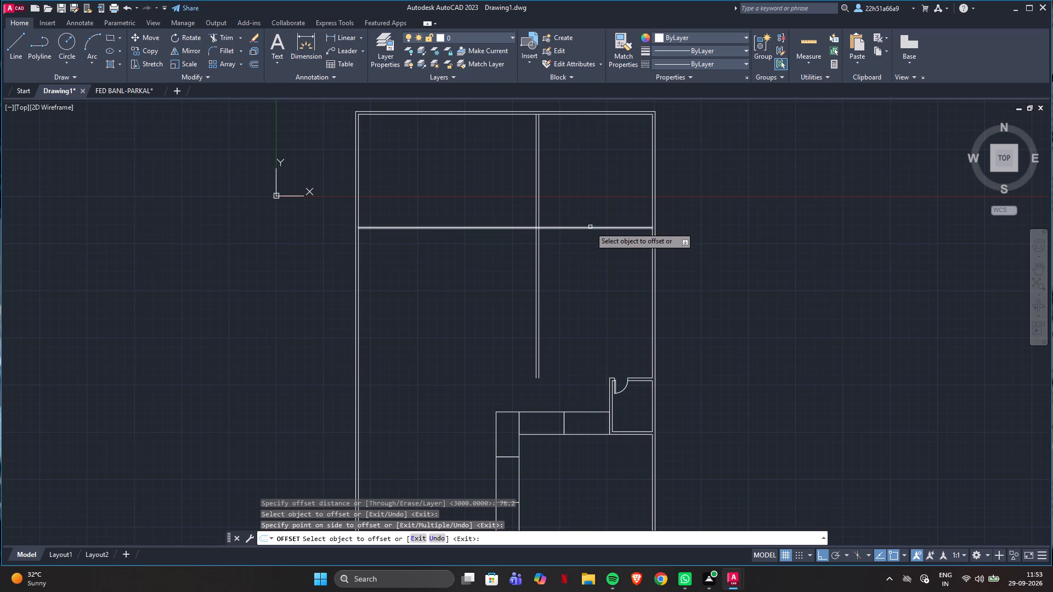
{"action": "left_click", "coordinate": [590, 227]}
{"action": "left_click", "coordinate": [591, 247]}
{"action": "key", "text": "Escape"}
Trim the partition lines at their crossing and remove the runs extending beyond the corner room, leaving a clean double-line corner.
{"action": "scroll", "coordinate": [550, 246], "scroll_direction": "up", "scroll_amount": 1}
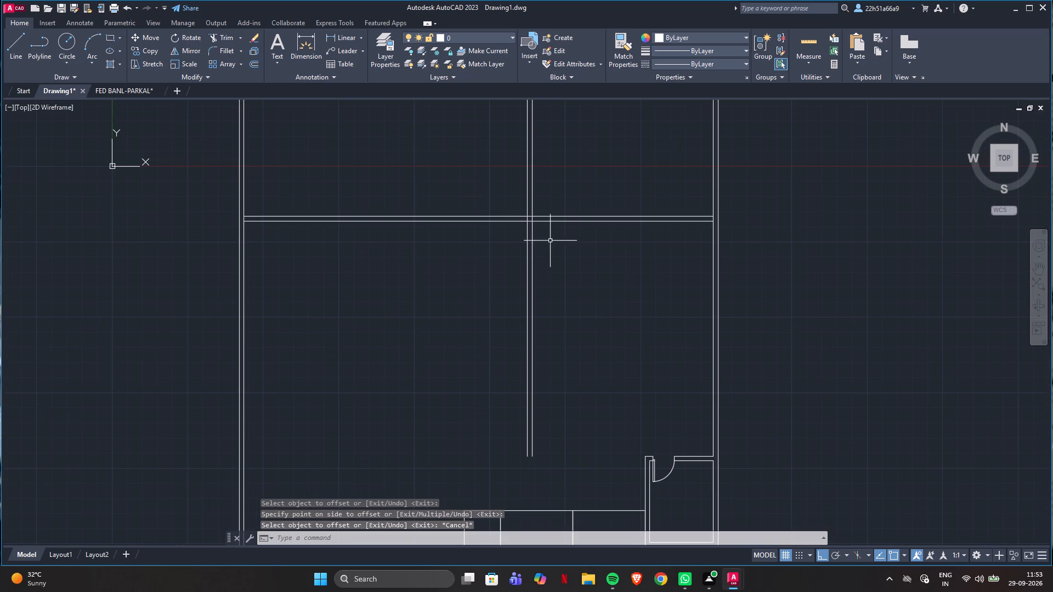
{"action": "scroll", "coordinate": [546, 224], "scroll_direction": "up", "scroll_amount": 3}
{"action": "key", "text": "Escape"}
{"action": "scroll", "coordinate": [483, 189], "scroll_direction": "up", "scroll_amount": 2}
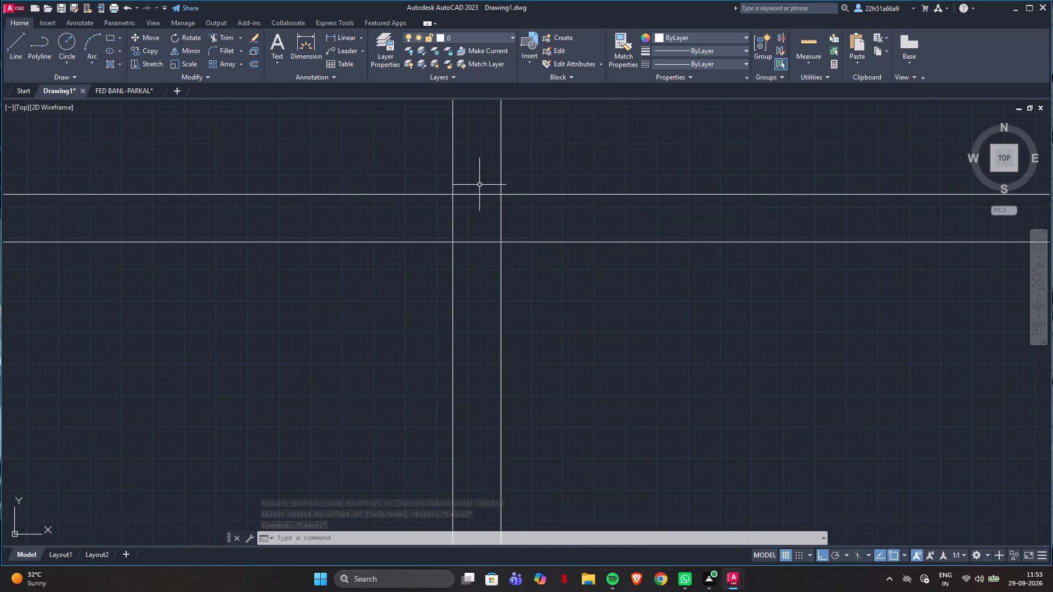
{"action": "type", "text": "tr"}
{"action": "key", "text": "Return"}
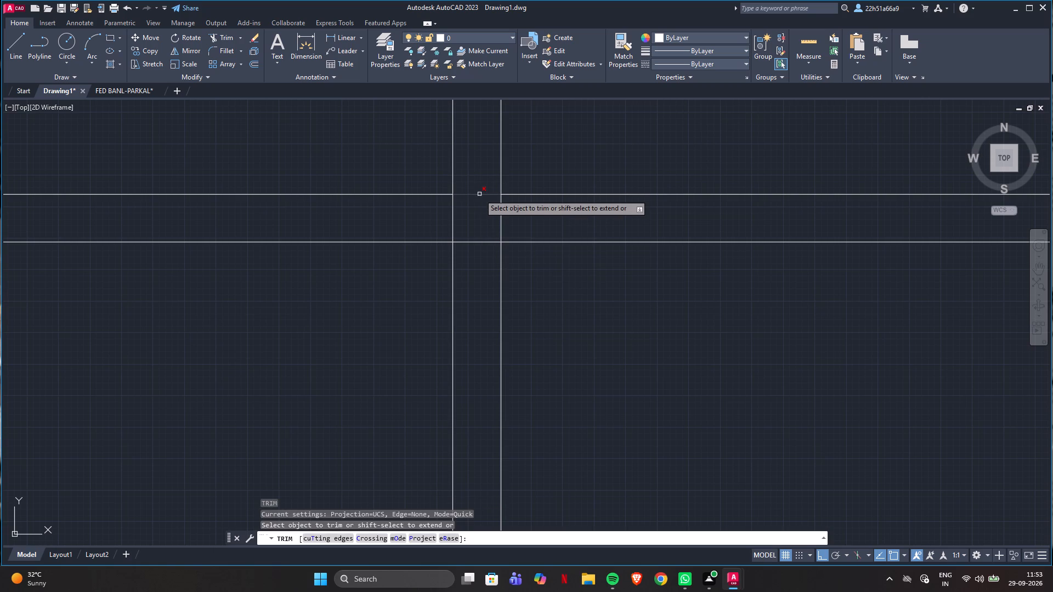
{"action": "left_click", "coordinate": [479, 194]}
{"action": "left_click", "coordinate": [501, 214]}
{"action": "left_click_drag", "start_coordinate": [382, 161], "coordinate": [378, 203]}
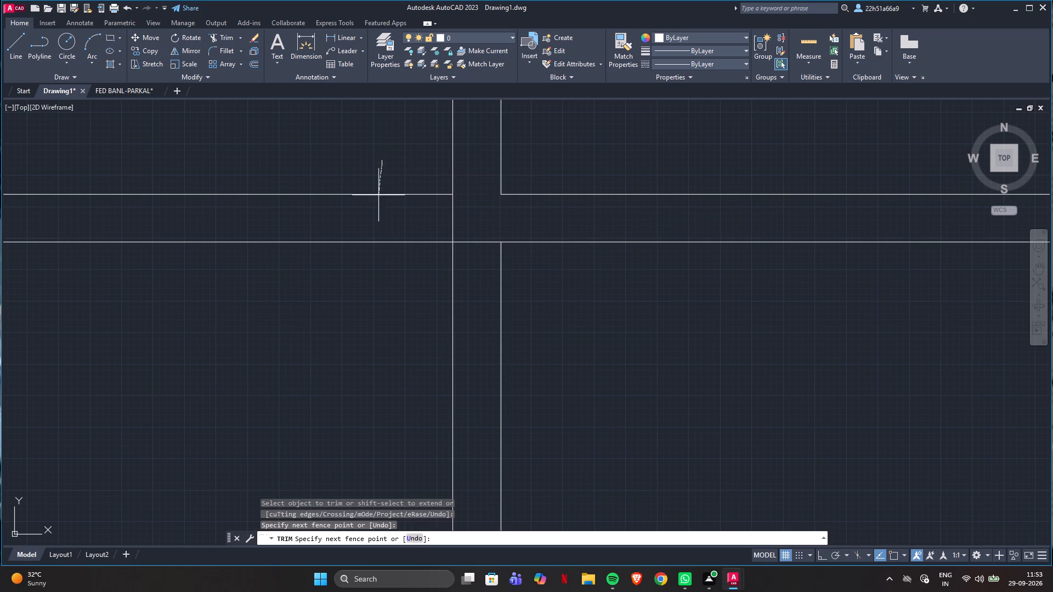
{"action": "left_click_drag", "start_coordinate": [378, 203], "coordinate": [607, 372]}
{"action": "scroll", "coordinate": [604, 372], "scroll_direction": "down", "scroll_amount": 5}
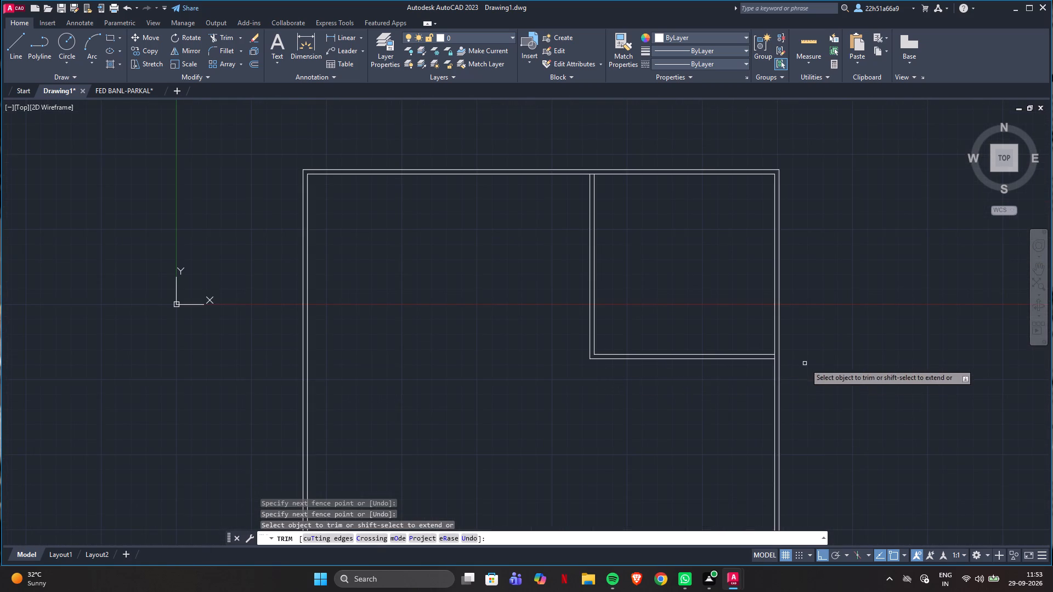
Trim the inner lines of the right and top walls between the partition lines where the corner room's partitions meet them.
{"action": "scroll", "coordinate": [805, 360], "scroll_direction": "up", "scroll_amount": 3}
{"action": "left_click", "coordinate": [681, 348]}
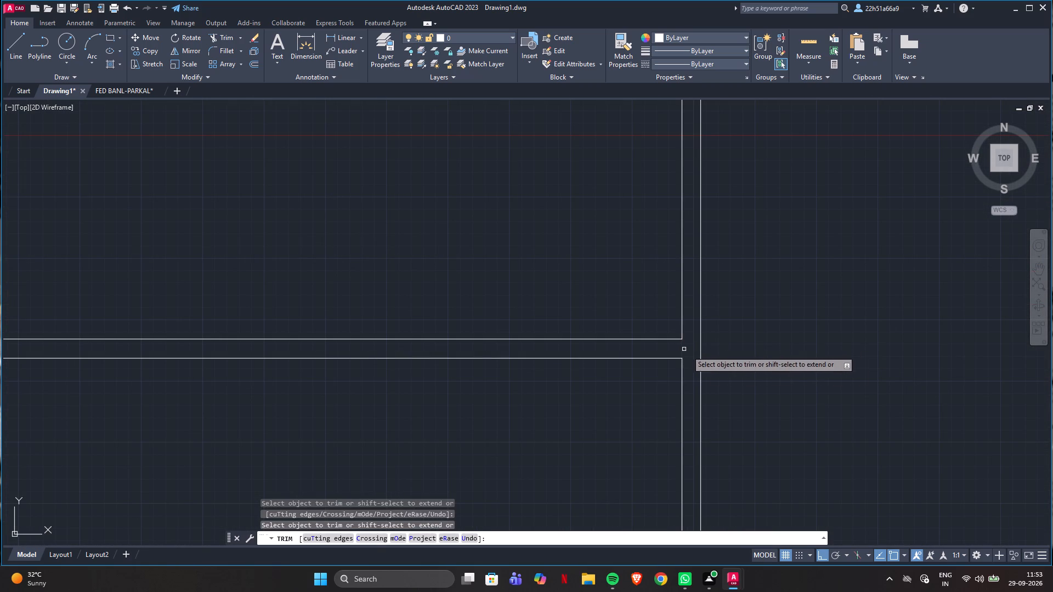
{"action": "scroll", "coordinate": [879, 415], "scroll_direction": "down", "scroll_amount": 3}
{"action": "scroll", "coordinate": [638, 215], "scroll_direction": "up", "scroll_amount": 3}
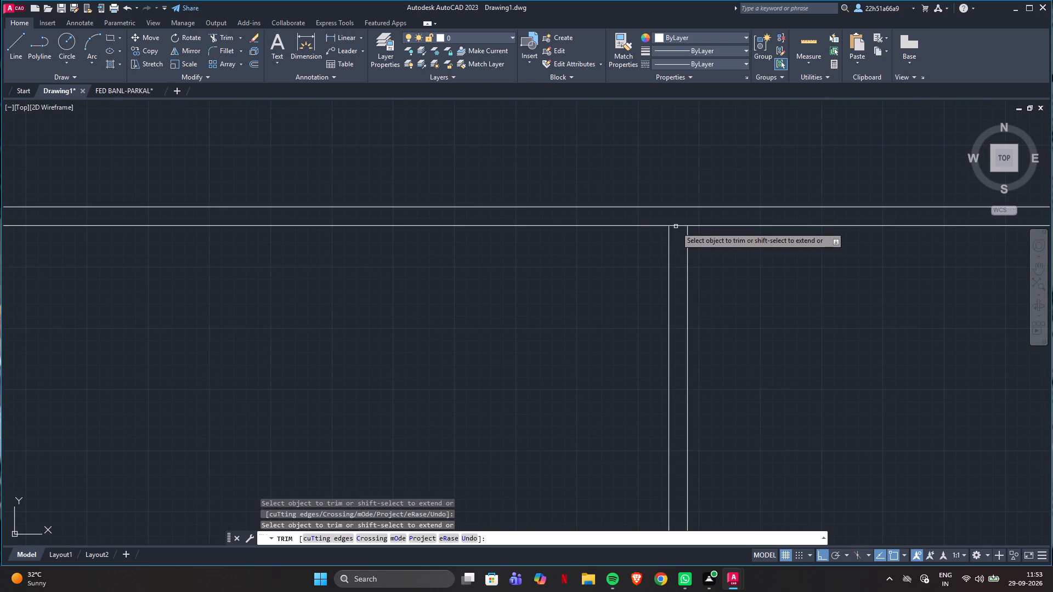
{"action": "left_click", "coordinate": [676, 226]}
{"action": "key", "text": "Escape"}
{"action": "scroll", "coordinate": [698, 307], "scroll_direction": "down", "scroll_amount": 3}
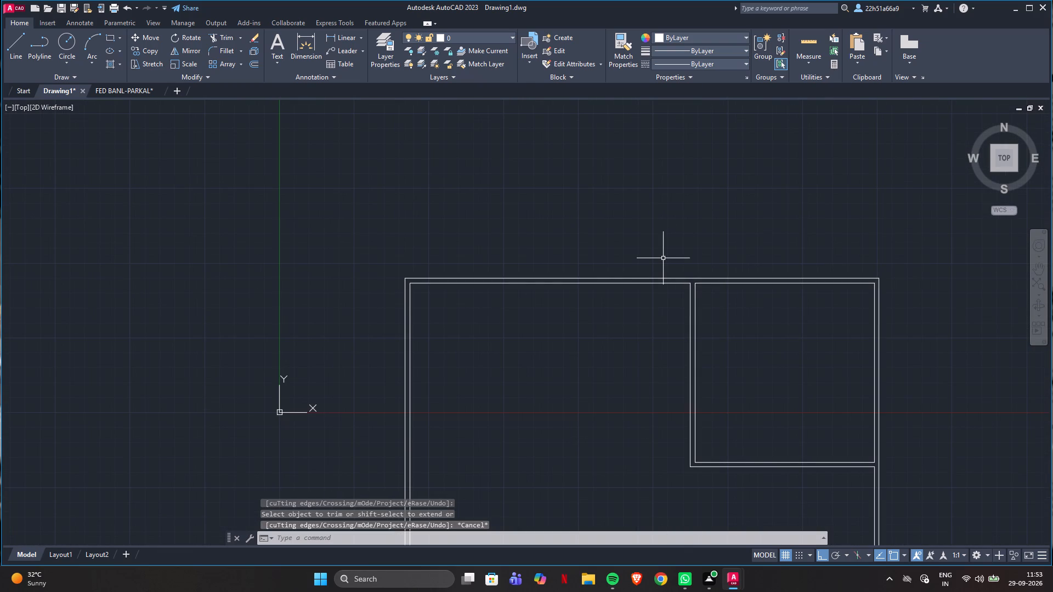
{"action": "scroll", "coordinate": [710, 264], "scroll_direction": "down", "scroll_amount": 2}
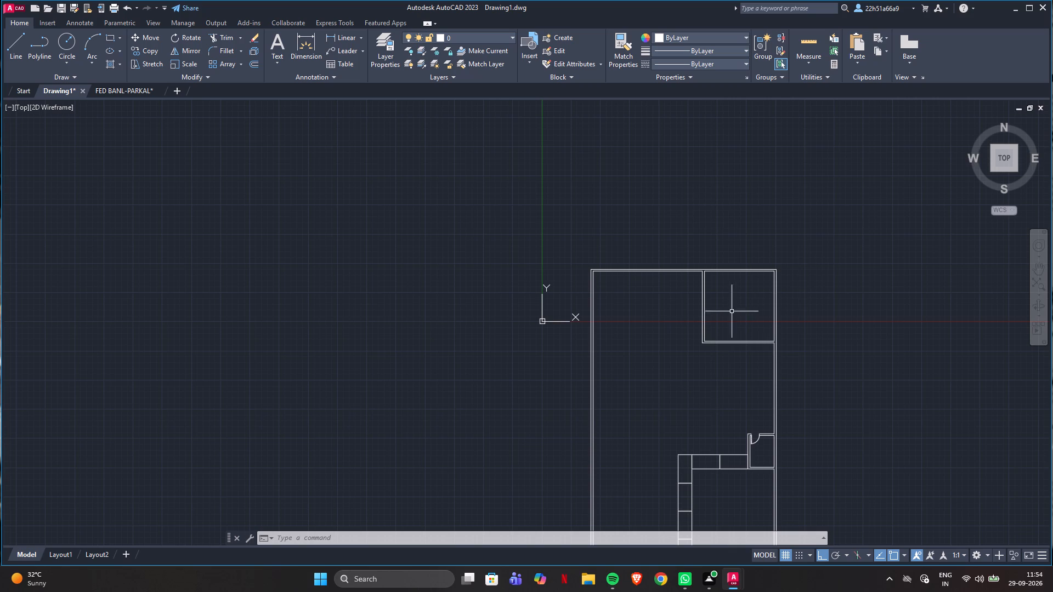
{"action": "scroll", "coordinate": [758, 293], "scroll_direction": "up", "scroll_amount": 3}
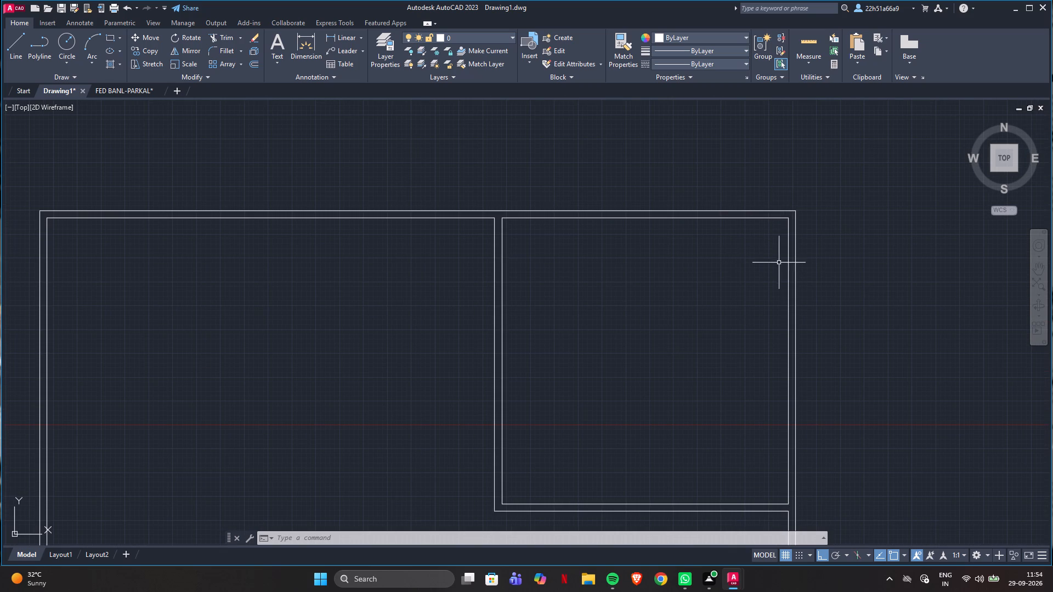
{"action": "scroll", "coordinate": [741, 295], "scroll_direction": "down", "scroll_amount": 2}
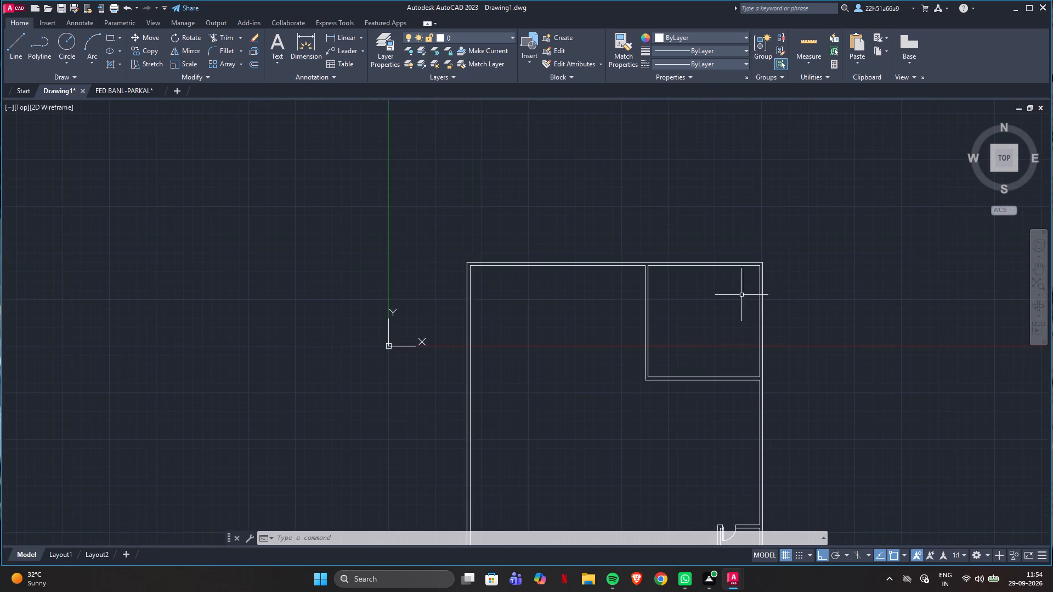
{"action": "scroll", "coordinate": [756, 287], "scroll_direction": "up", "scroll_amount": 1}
Copy the door beside the counter's lower end about 9944 mm straight up, using its lower-left jamb endpoint as base point.
{"action": "scroll", "coordinate": [686, 226], "scroll_direction": "down", "scroll_amount": 2}
{"action": "scroll", "coordinate": [659, 374], "scroll_direction": "down", "scroll_amount": 2}
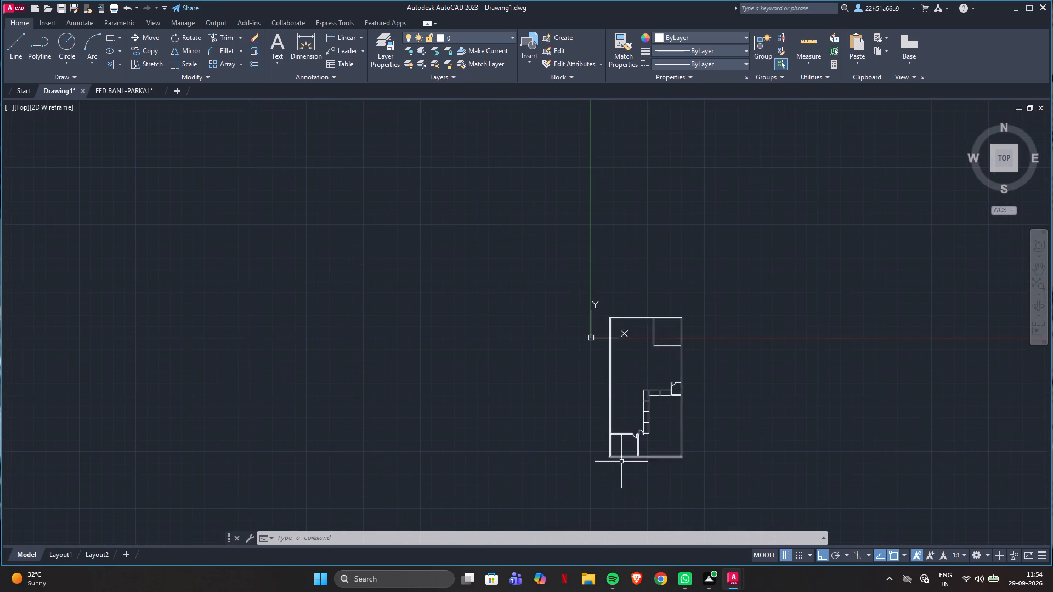
{"action": "scroll", "coordinate": [634, 450], "scroll_direction": "up", "scroll_amount": 3}
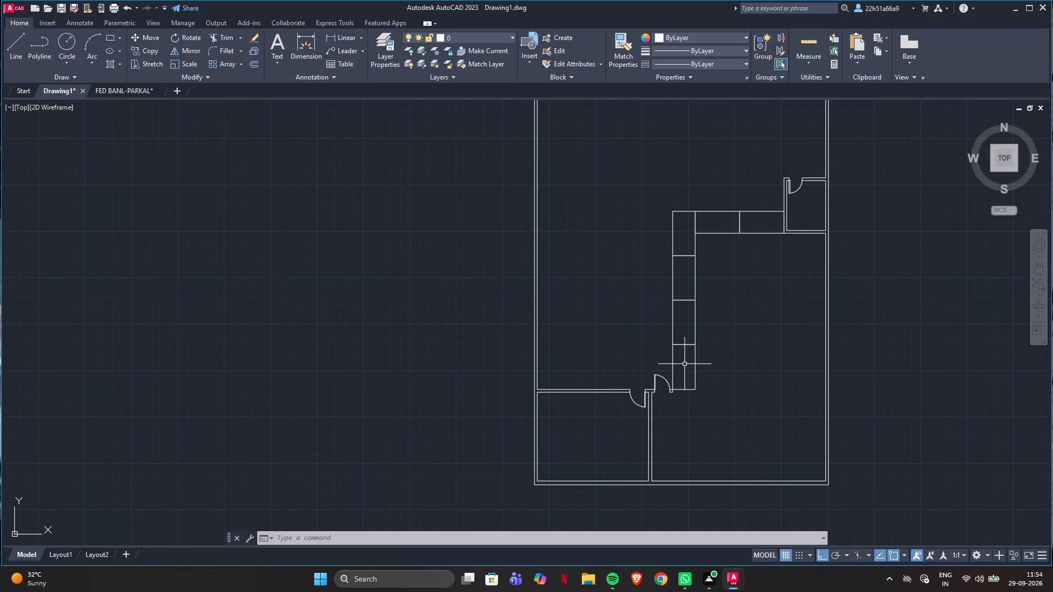
{"action": "left_click", "coordinate": [664, 379]}
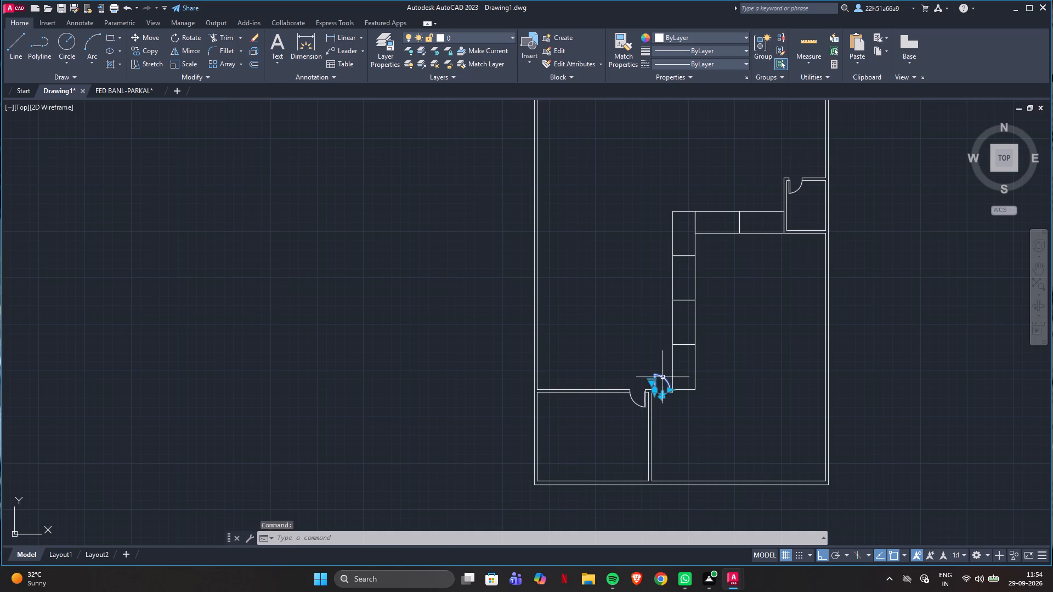
{"action": "type", "text": "co"}
{"action": "key", "text": "Return"}
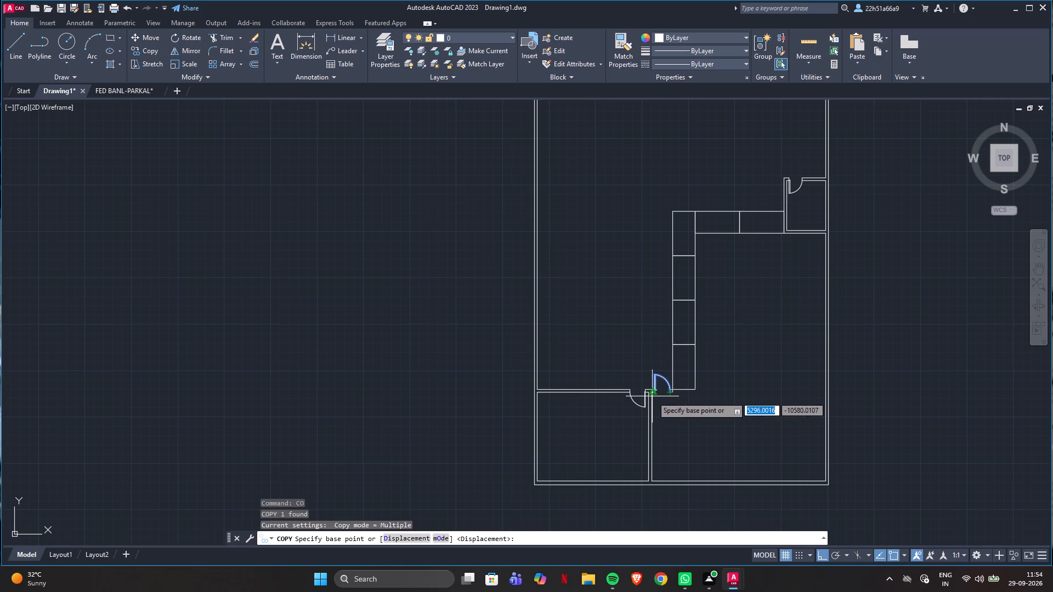
{"action": "scroll", "coordinate": [654, 396], "scroll_direction": "up", "scroll_amount": 4}
{"action": "left_click", "coordinate": [654, 373]}
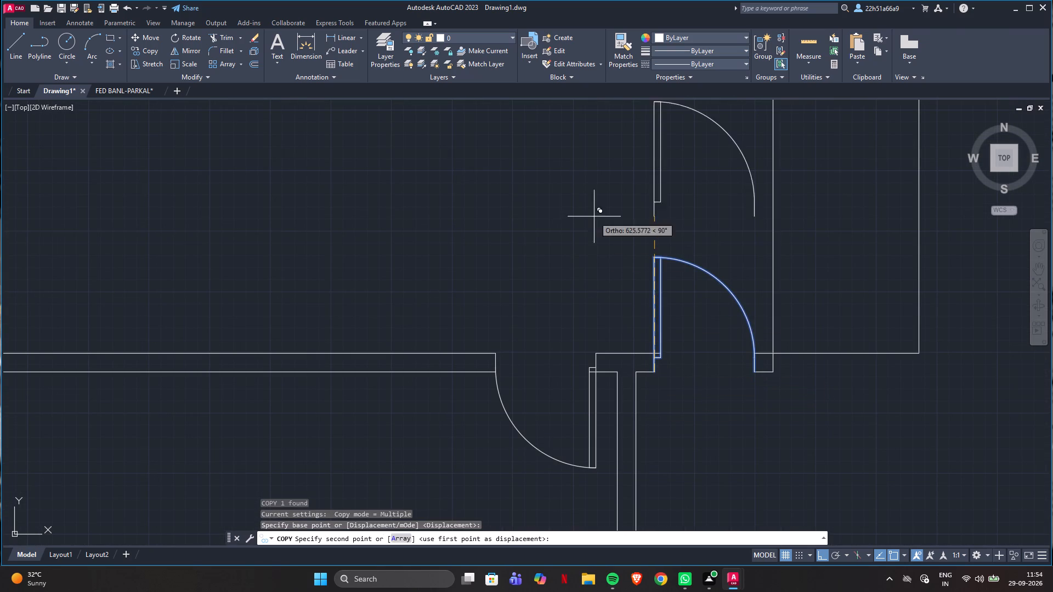
{"action": "scroll", "coordinate": [556, 227], "scroll_direction": "down", "scroll_amount": 6}
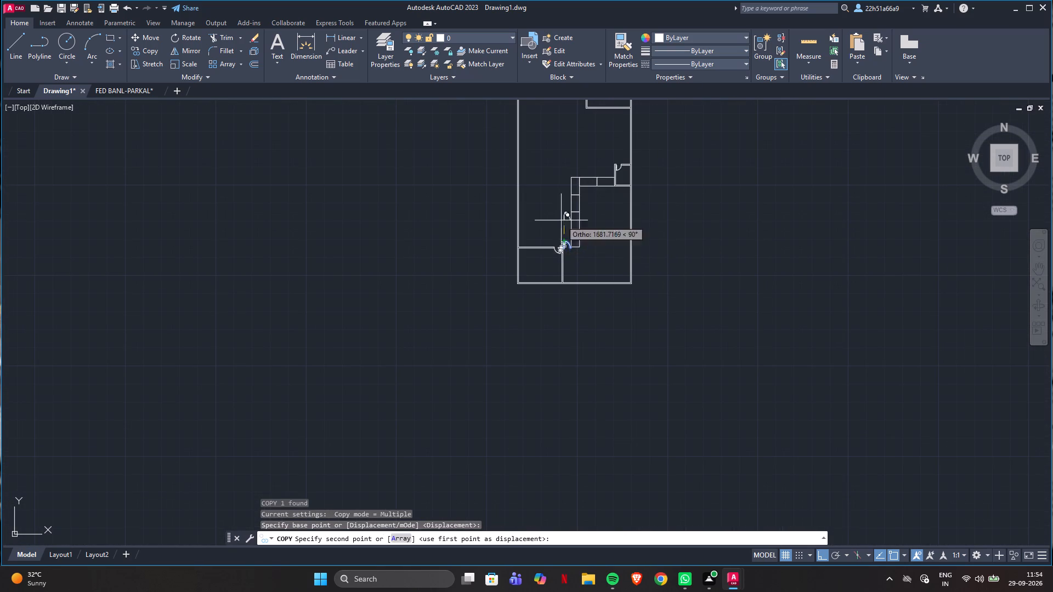
{"action": "scroll", "coordinate": [568, 140], "scroll_direction": "down", "scroll_amount": 2}
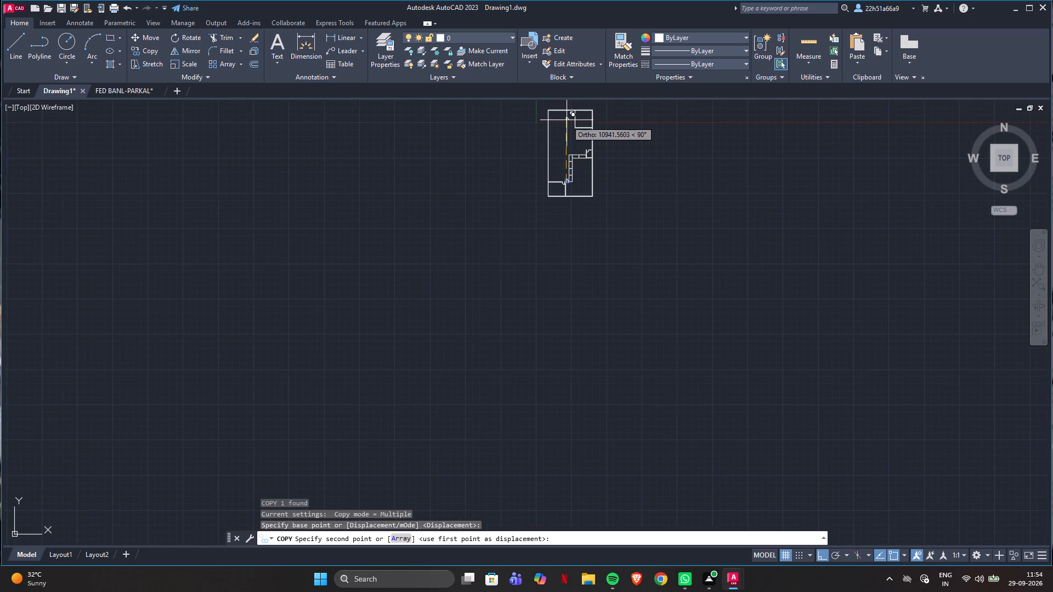
{"action": "scroll", "coordinate": [567, 120], "scroll_direction": "up", "scroll_amount": 6}
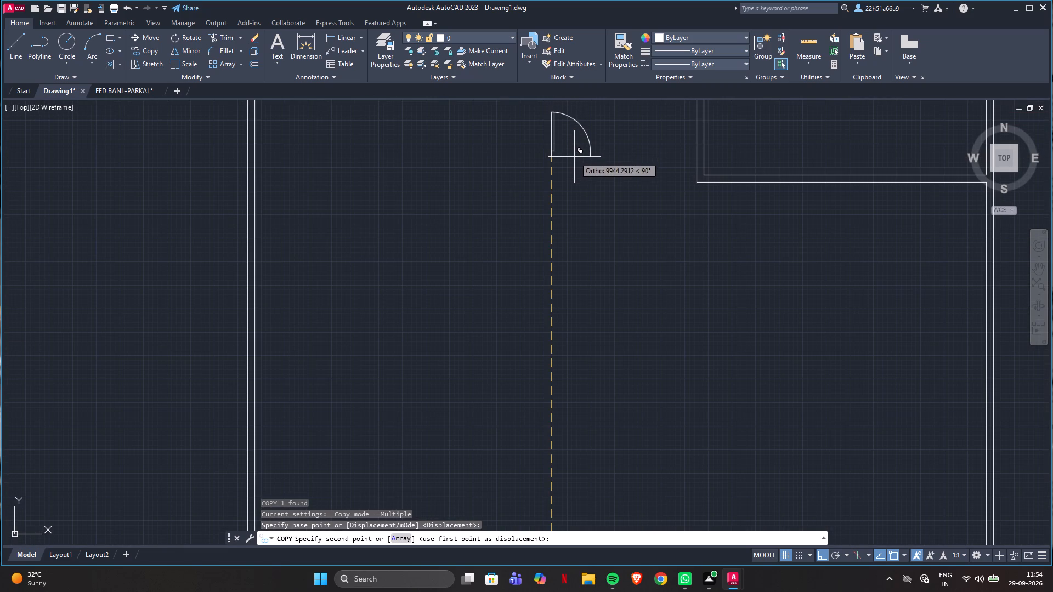
{"action": "left_click", "coordinate": [574, 157]}
{"action": "key", "text": "Escape"}
Rotate the copied door 270° about its right jamb endpoint.
{"action": "left_click", "coordinate": [589, 151]}
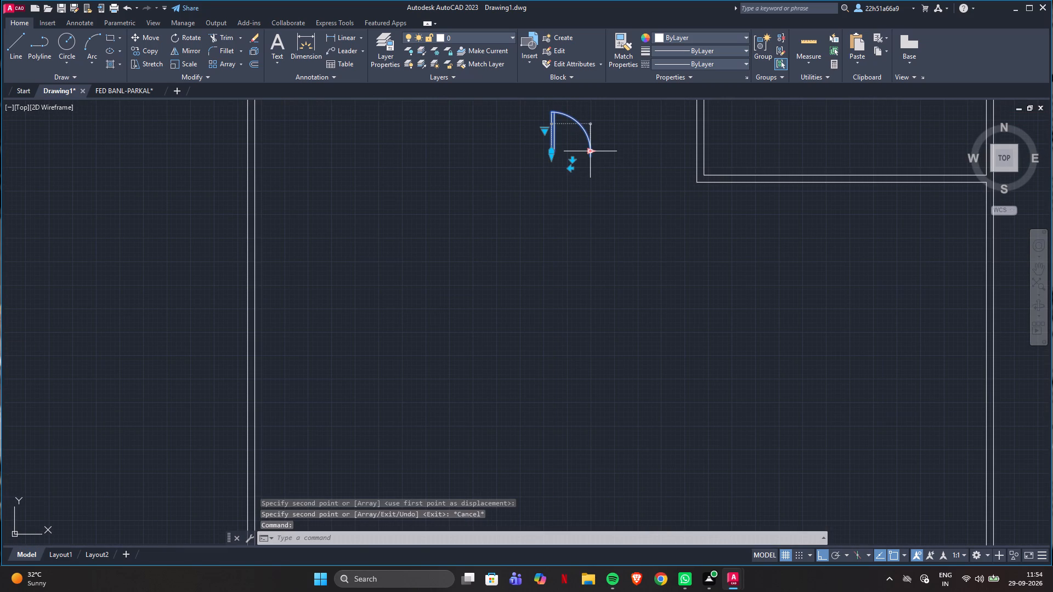
{"action": "type", "text": "ro"}
{"action": "key", "text": "Return"}
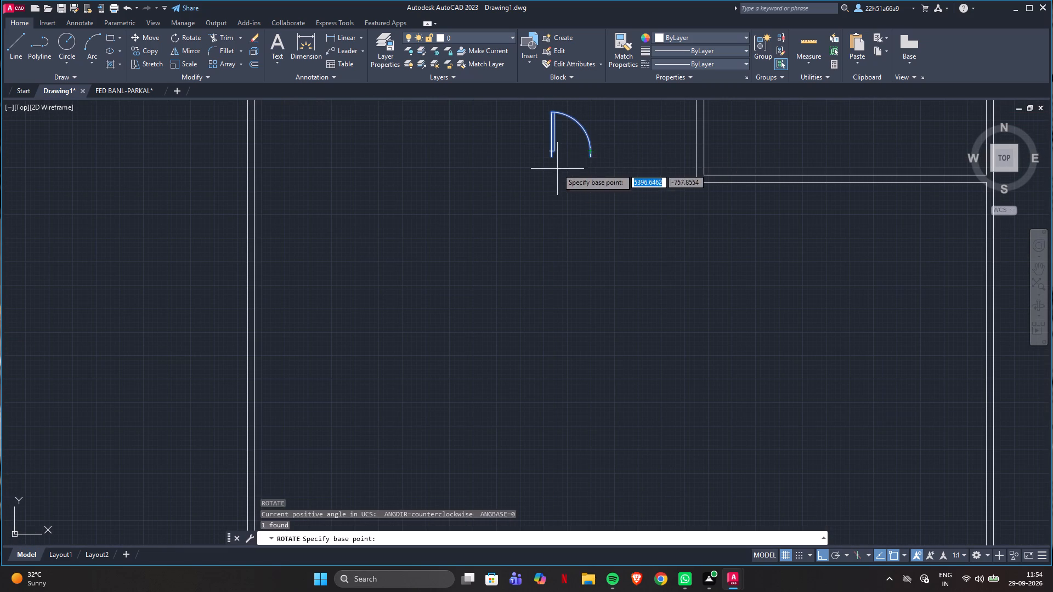
{"action": "left_click", "coordinate": [591, 159]}
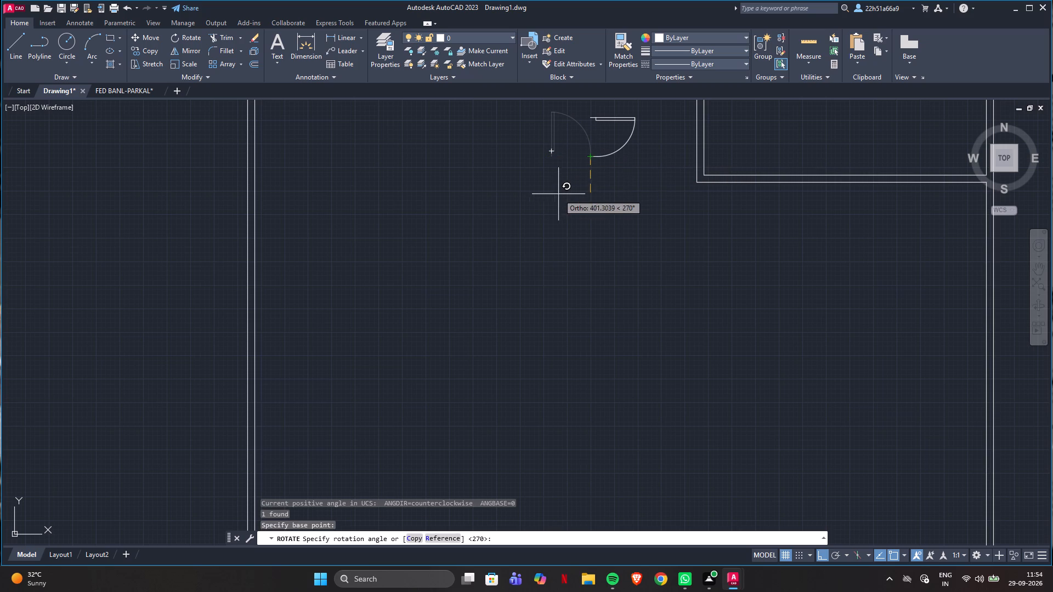
{"action": "left_click", "coordinate": [579, 187]}
{"action": "key", "text": "Escape"}
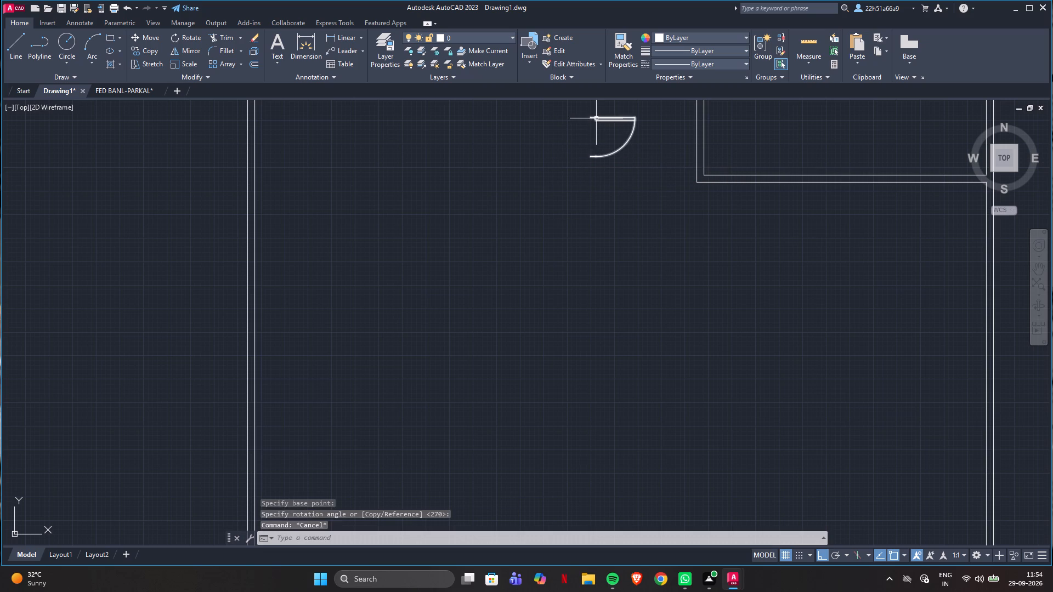
Flip the copied door vertically so its leaf lies along the lower side of the opening.
{"action": "left_click", "coordinate": [597, 118]}
{"action": "left_click", "coordinate": [580, 139]}
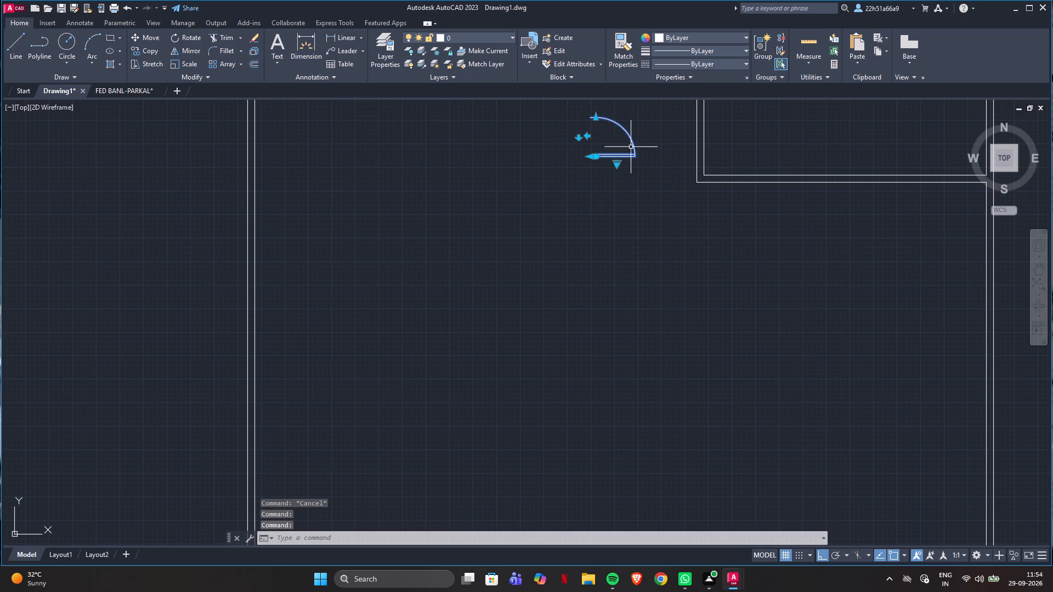
Move the door by its lower-left jamb endpoint onto the outer line of the corner room's left partition, just above the lower-left corner.
{"action": "key", "text": "m"}
{"action": "key", "text": "Return"}
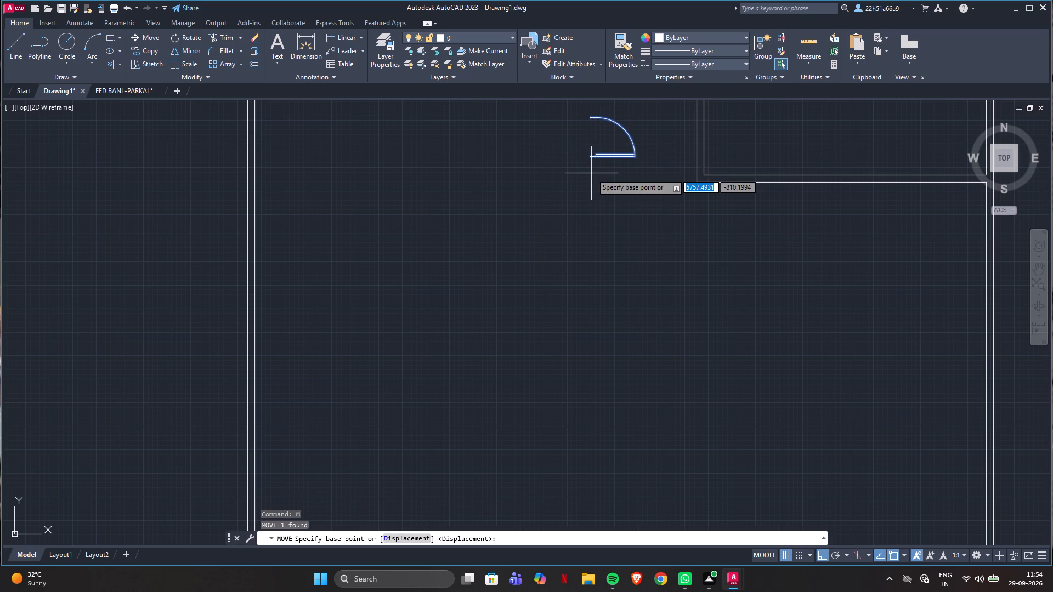
{"action": "left_click", "coordinate": [588, 160]}
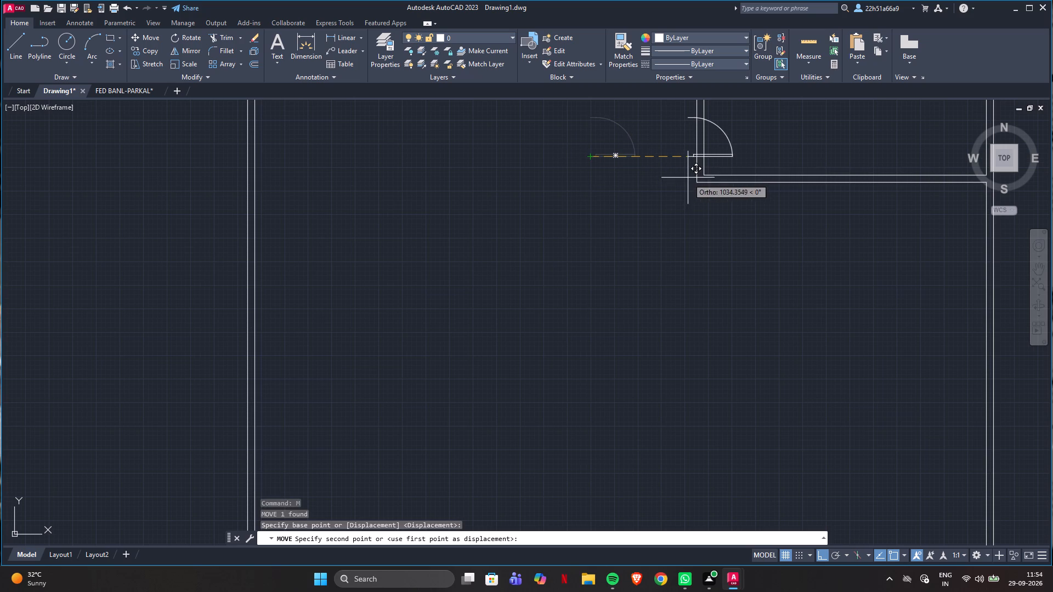
{"action": "scroll", "coordinate": [692, 175], "scroll_direction": "up", "scroll_amount": 3}
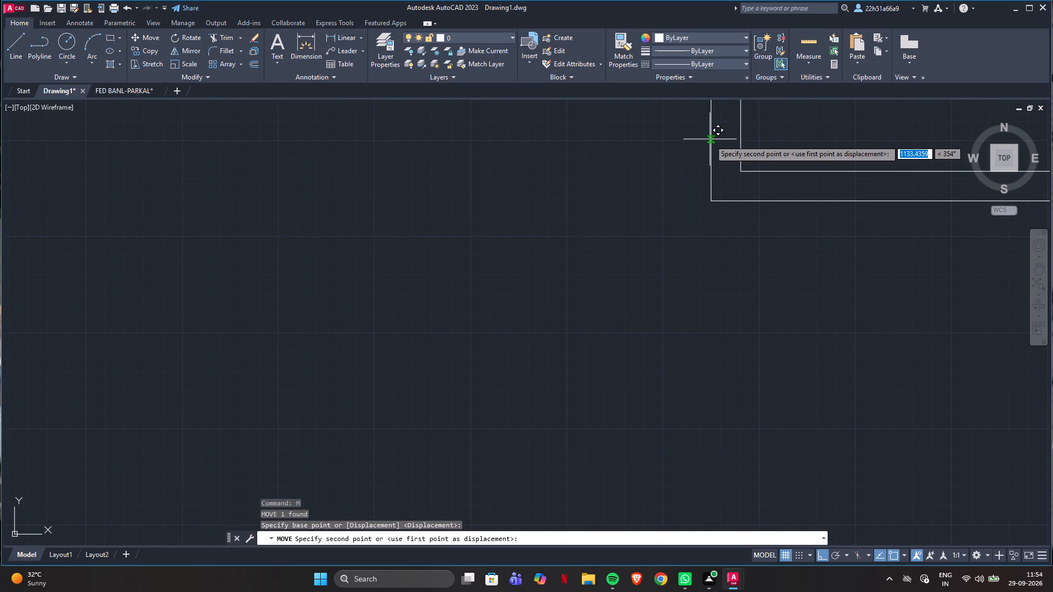
{"action": "left_click", "coordinate": [709, 140]}
{"action": "key", "text": "Escape"}
Trim both lines of the corner room's left partition where they cross the newly placed door opening.
{"action": "scroll", "coordinate": [702, 266], "scroll_direction": "down", "scroll_amount": 2}
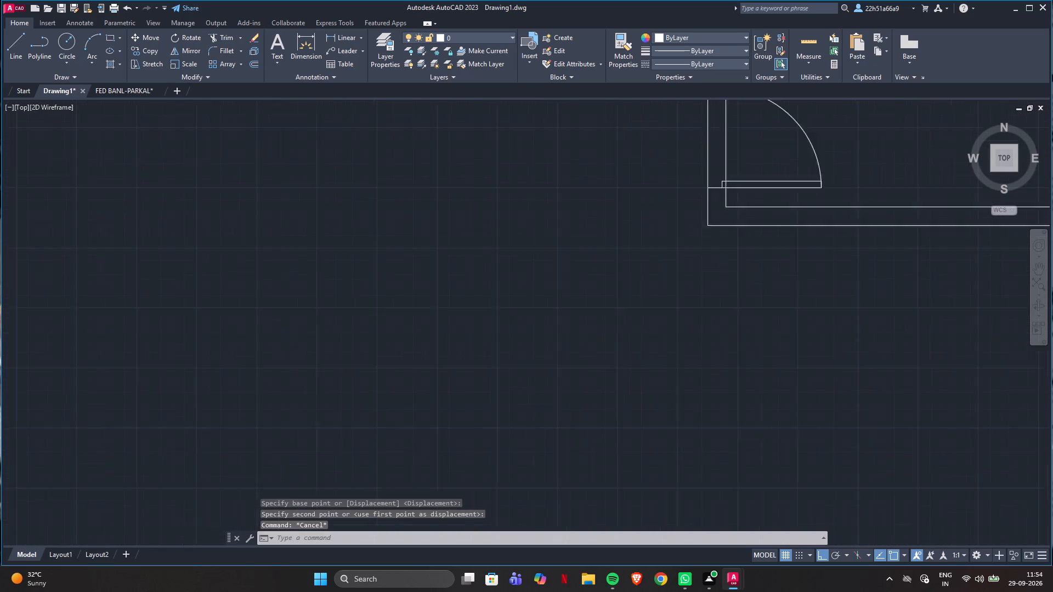
{"action": "scroll", "coordinate": [698, 265], "scroll_direction": "down", "scroll_amount": 2}
{"action": "scroll", "coordinate": [736, 221], "scroll_direction": "up", "scroll_amount": 2}
{"action": "type", "text": "tr"}
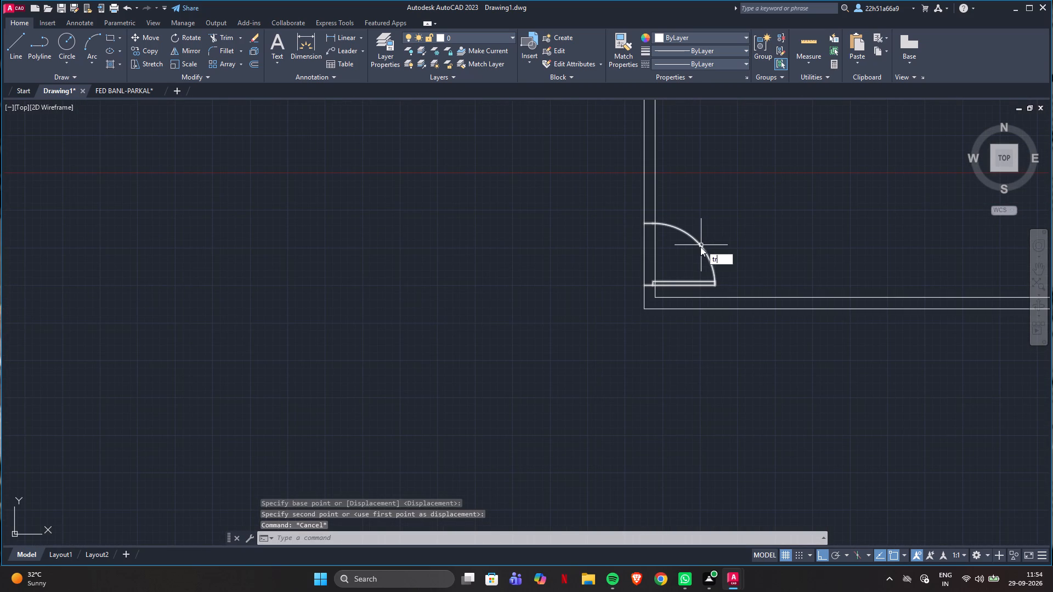
{"action": "key", "text": "Return"}
{"action": "left_click_drag", "start_coordinate": [670, 254], "coordinate": [591, 261]}
{"action": "key", "text": "Escape"}
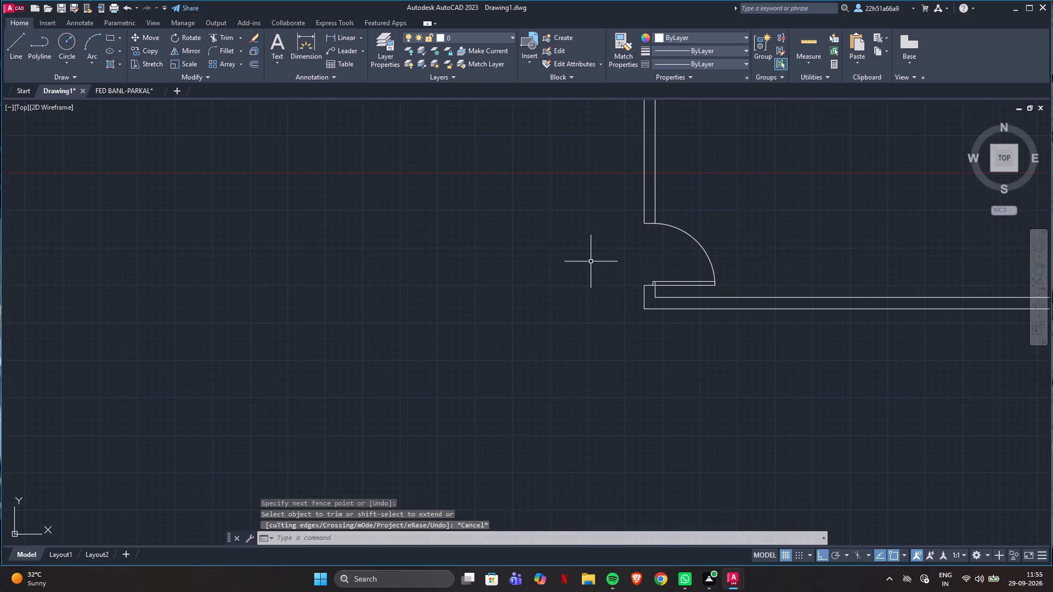
Offset the inner top wall lines of the corner room and the adjoining main space 480 mm downward into the rooms.
{"action": "scroll", "coordinate": [591, 264], "scroll_direction": "down", "scroll_amount": 4}
{"action": "scroll", "coordinate": [672, 203], "scroll_direction": "up", "scroll_amount": 3}
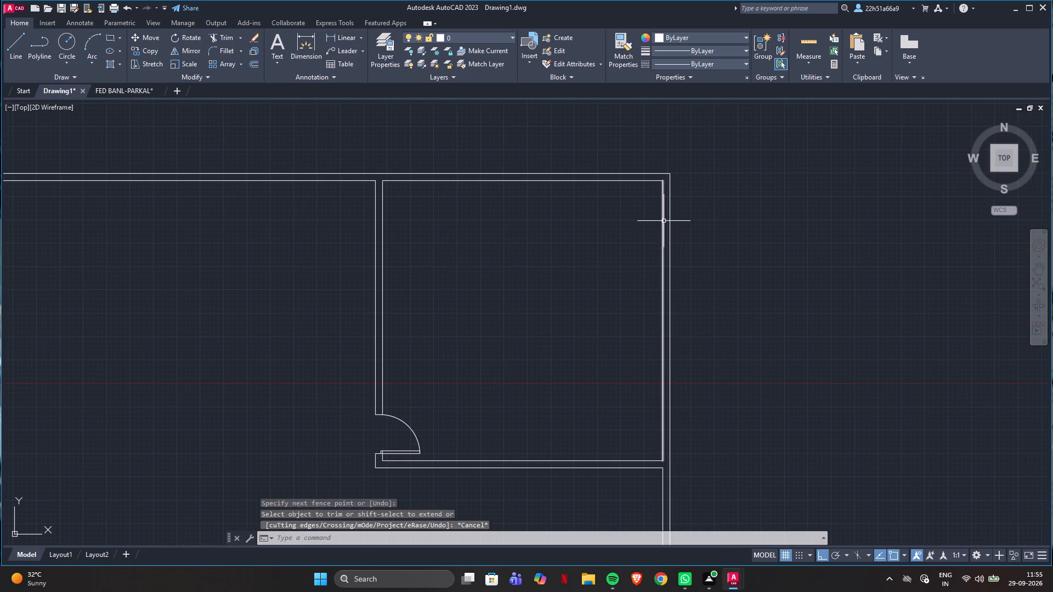
{"action": "type", "text": "of"}
{"action": "key", "text": "Return"}
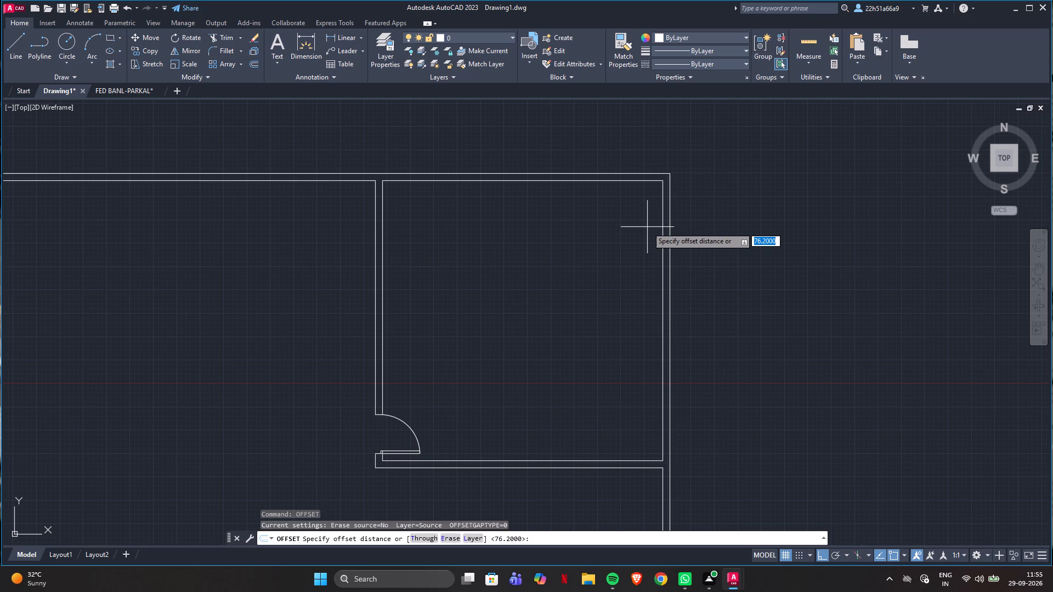
{"action": "type", "text": "480"}
{"action": "key", "text": "Return"}
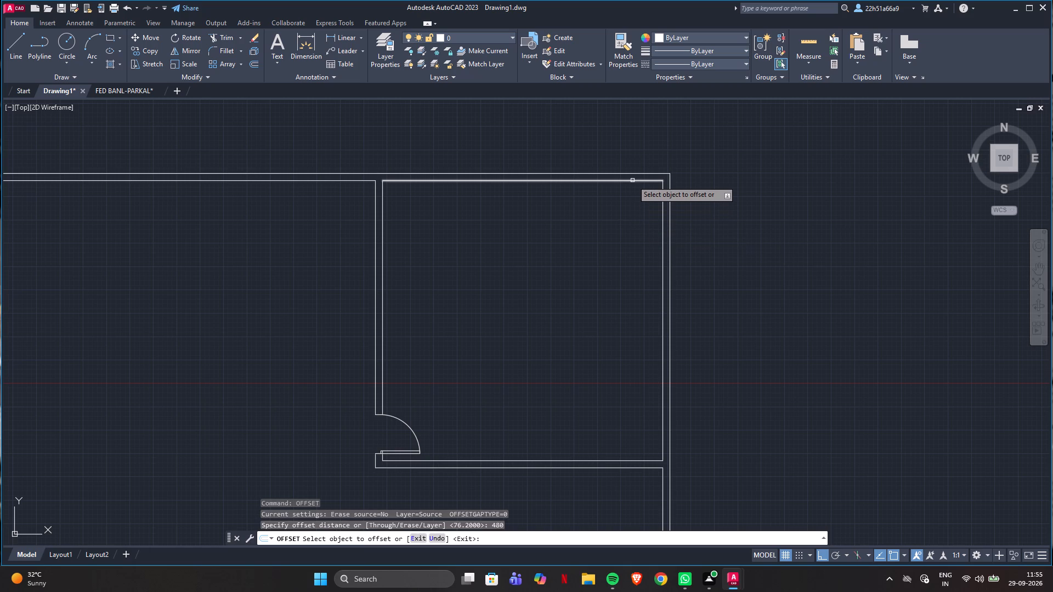
{"action": "left_click", "coordinate": [632, 180]}
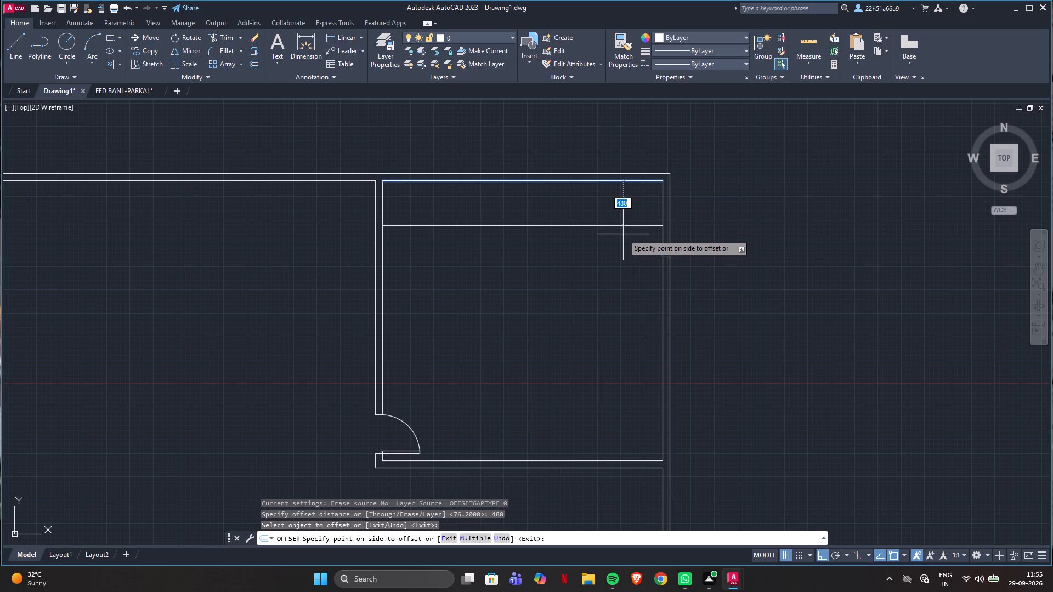
{"action": "left_click", "coordinate": [623, 234]}
{"action": "left_click", "coordinate": [174, 180]}
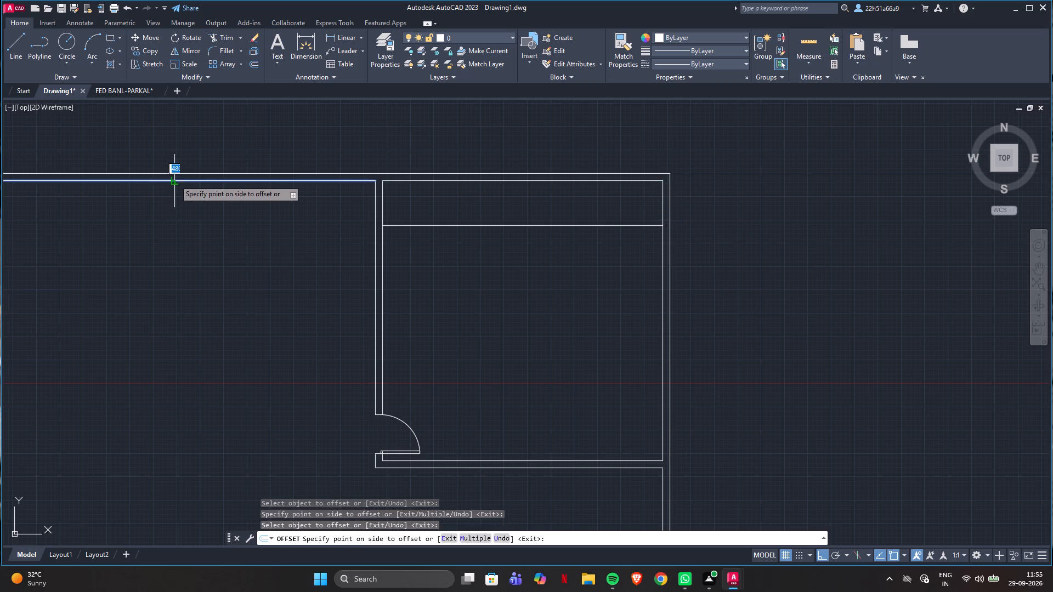
{"action": "left_click", "coordinate": [174, 209]}
{"action": "scroll", "coordinate": [514, 314], "scroll_direction": "down", "scroll_amount": 3}
{"action": "scroll", "coordinate": [416, 300], "scroll_direction": "up", "scroll_amount": 2}
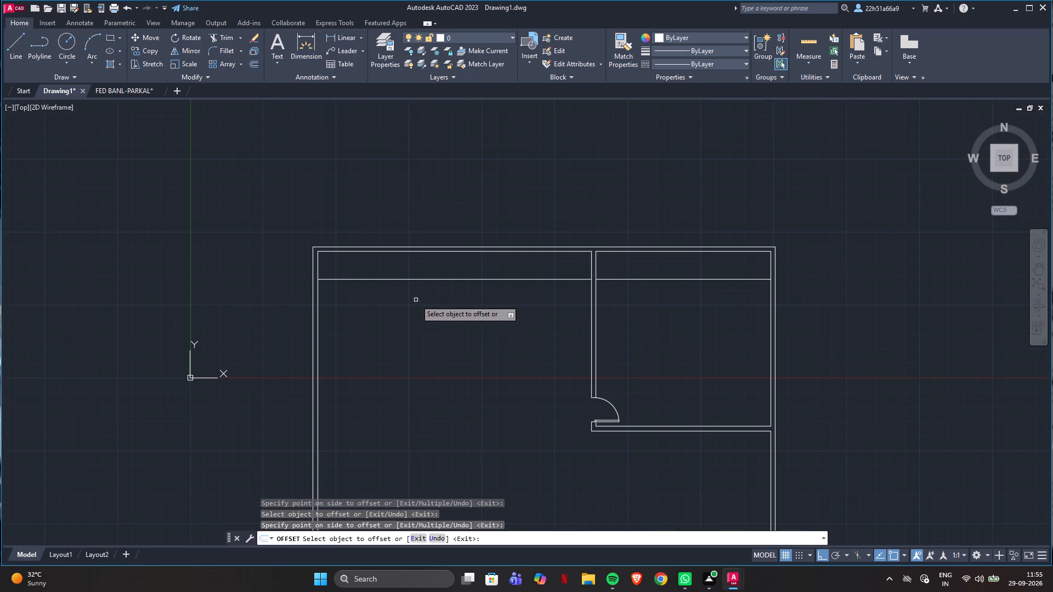
{"action": "scroll", "coordinate": [759, 286], "scroll_direction": "up", "scroll_amount": 1}
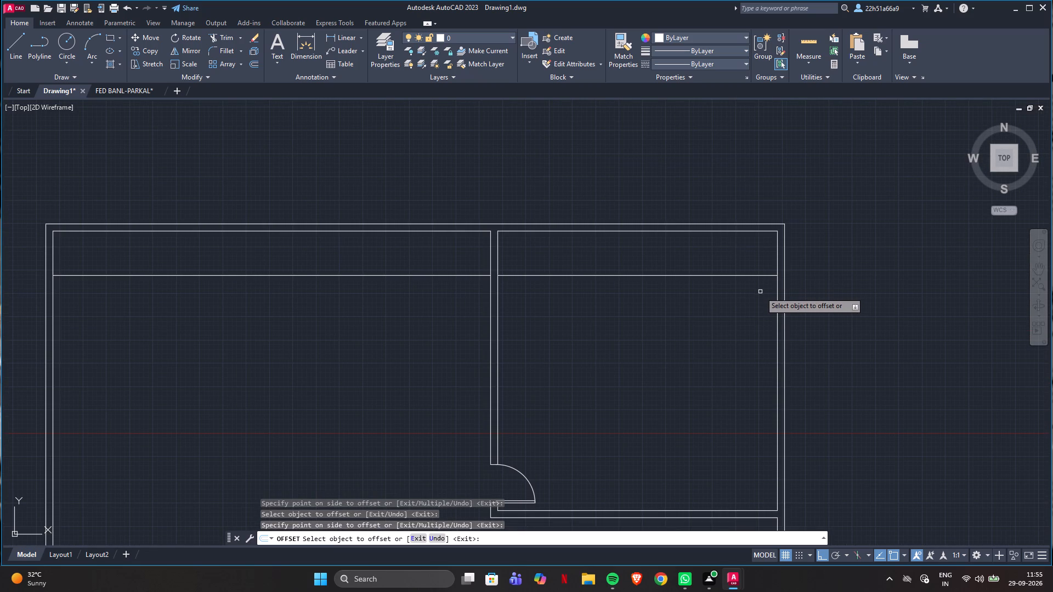
{"action": "type", "text": "of"}
{"action": "key", "text": "Escape"}
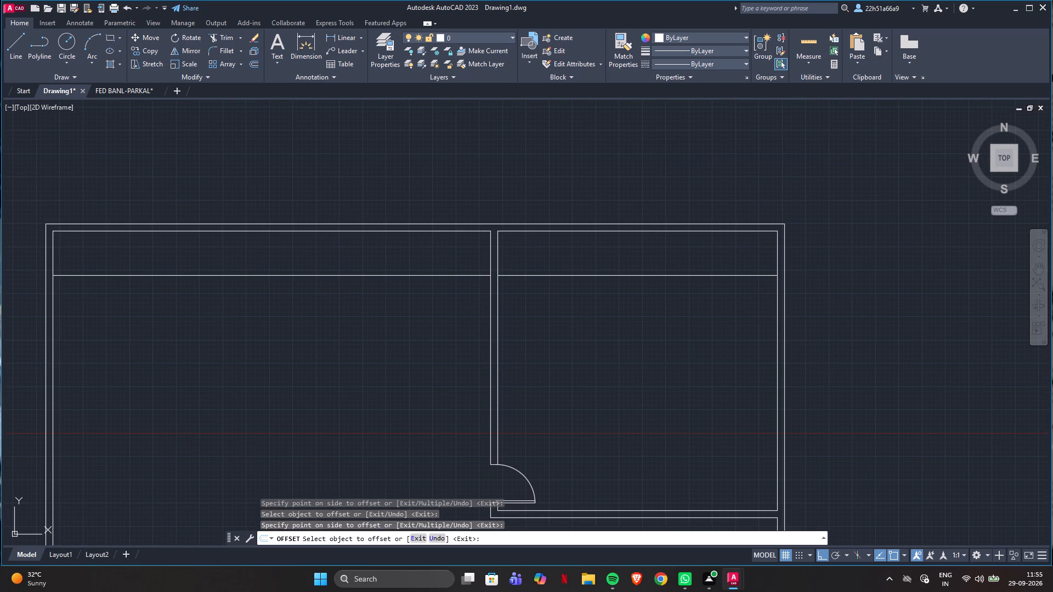
Offset the corner room's inner right wall line and the main space's inner left wall line 700 mm inward.
{"action": "type", "text": "og"}
{"action": "key", "text": "BackSpace"}
{"action": "key", "text": "f"}
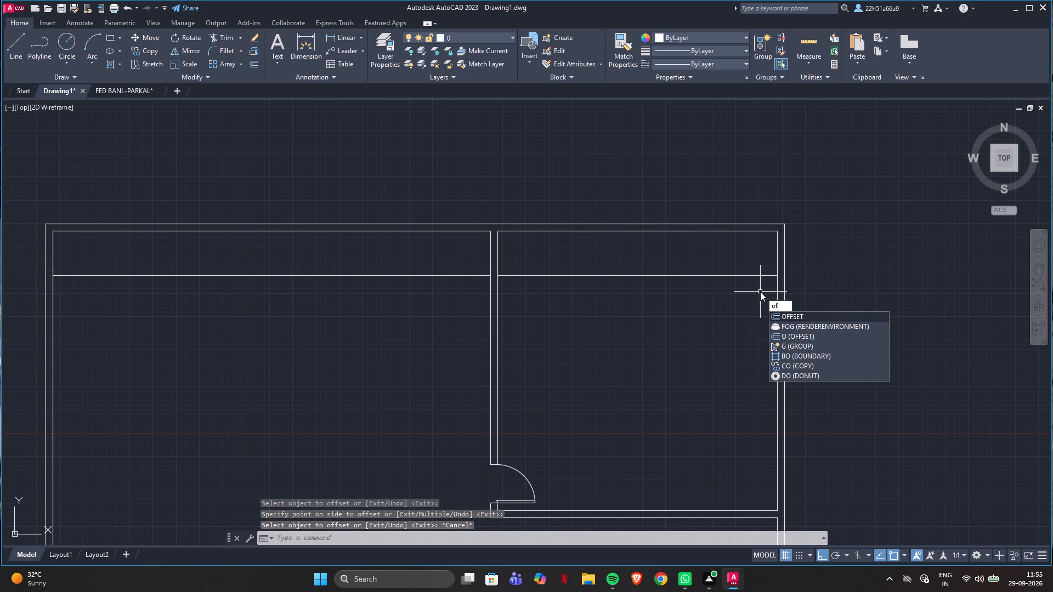
{"action": "key", "text": "Return"}
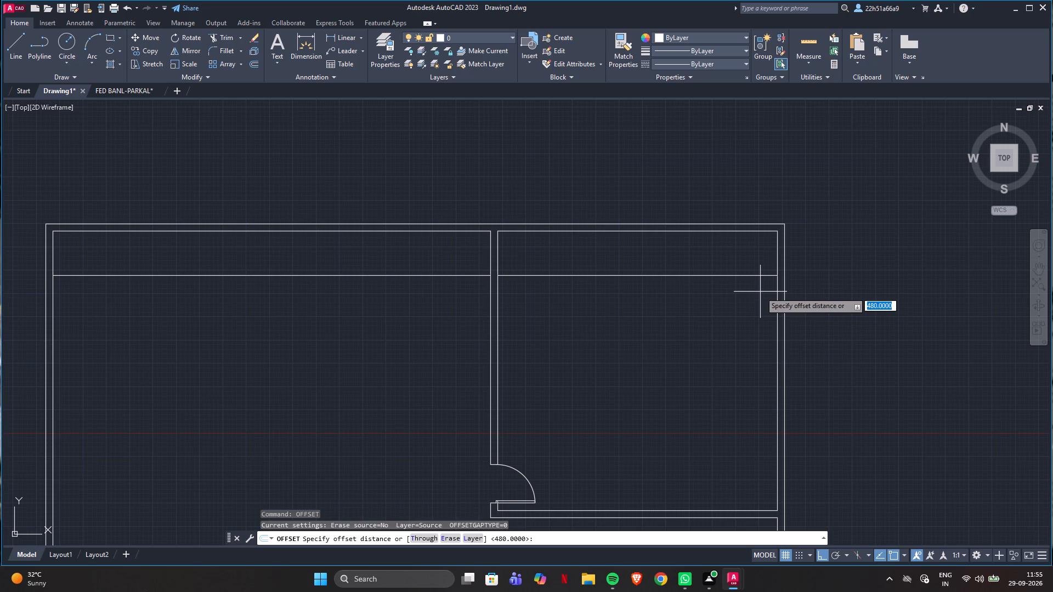
{"action": "type", "text": "700"}
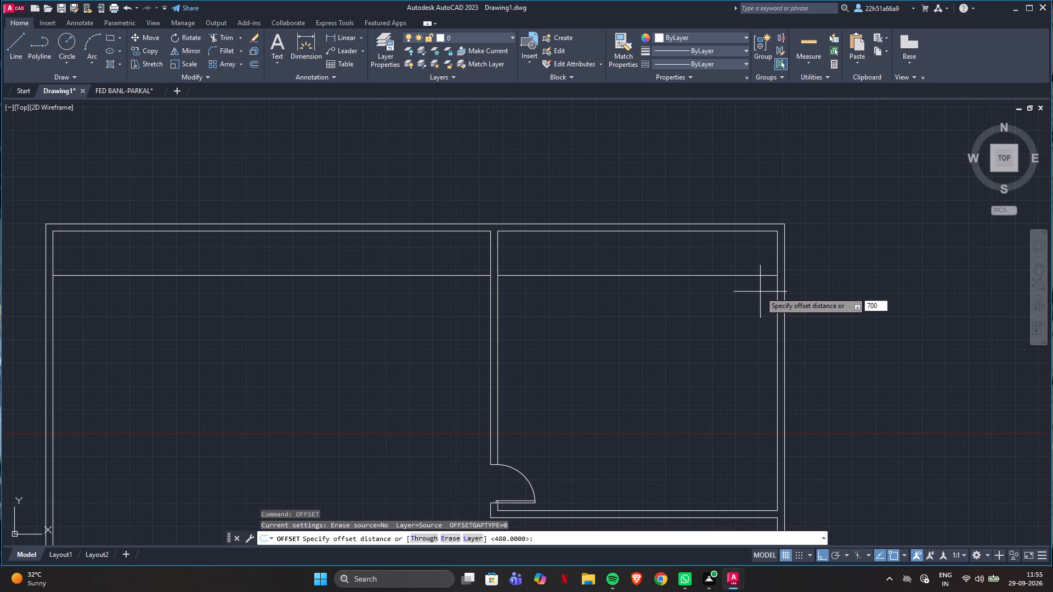
{"action": "key", "text": "Return"}
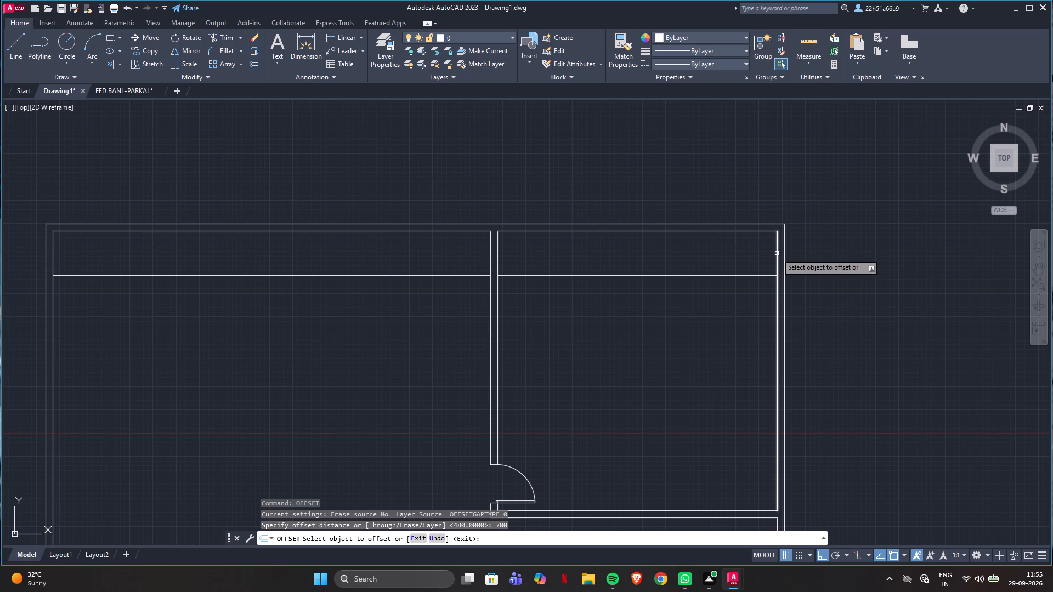
{"action": "left_click", "coordinate": [777, 253]}
{"action": "left_click", "coordinate": [746, 258]}
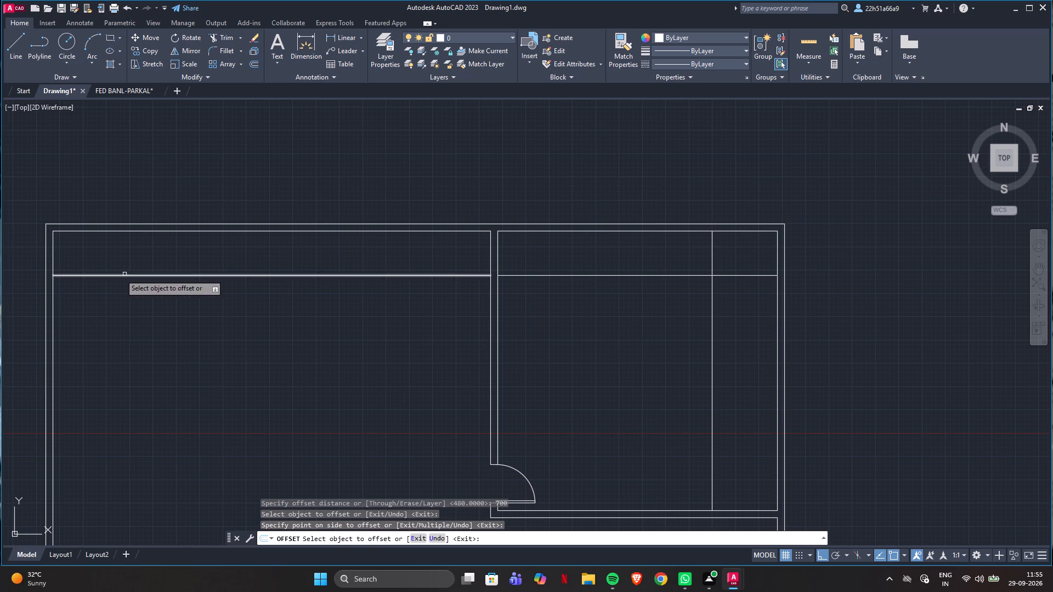
{"action": "left_click", "coordinate": [52, 249]}
{"action": "left_click", "coordinate": [101, 254]}
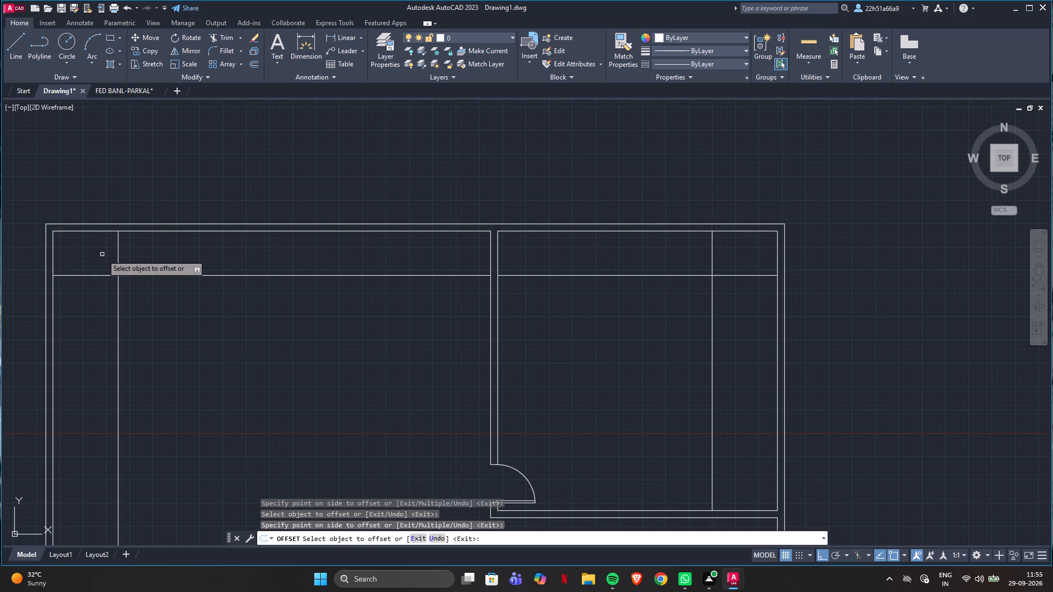
{"action": "key", "text": "Escape"}
Trim the offset lines to leave a 700 x 480 mm rectangle in each upper corner of the plan.
{"action": "type", "text": "tr"}
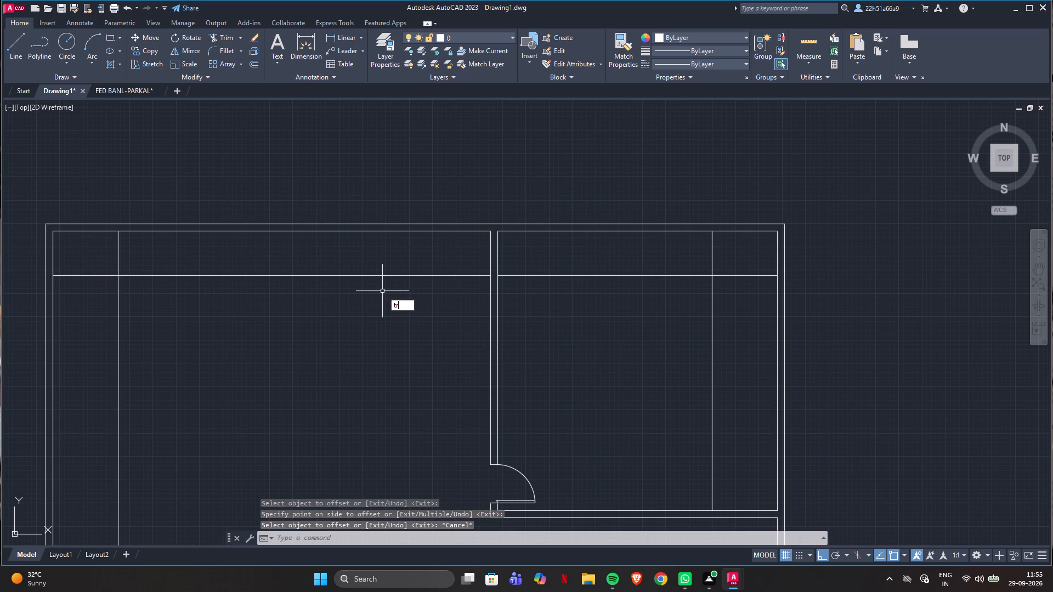
{"action": "key", "text": "Return"}
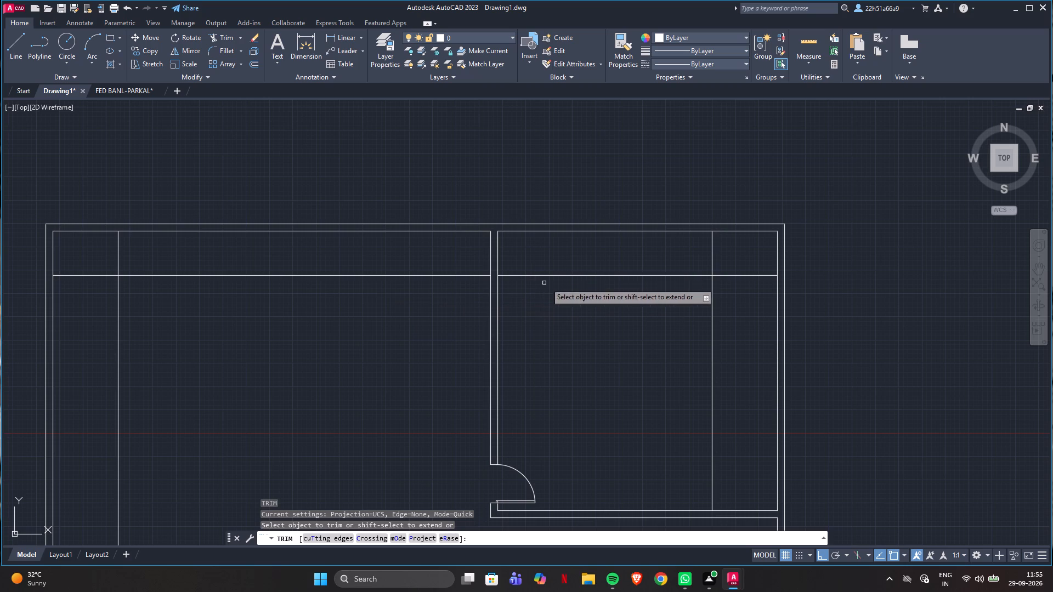
{"action": "left_click_drag", "start_coordinate": [646, 258], "coordinate": [750, 375]}
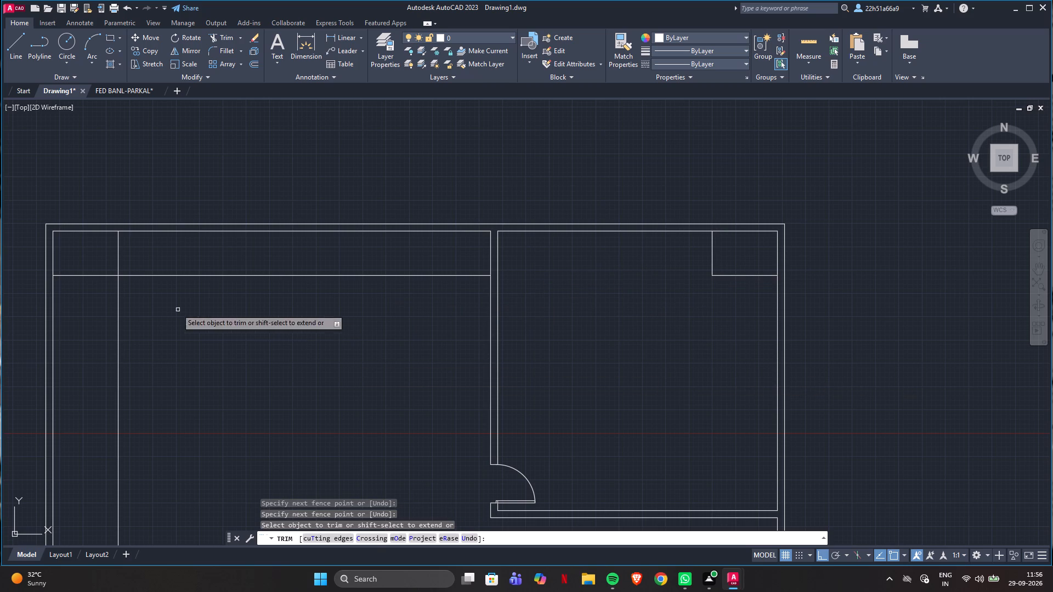
{"action": "left_click_drag", "start_coordinate": [211, 257], "coordinate": [80, 353]}
{"action": "key", "text": "Escape"}
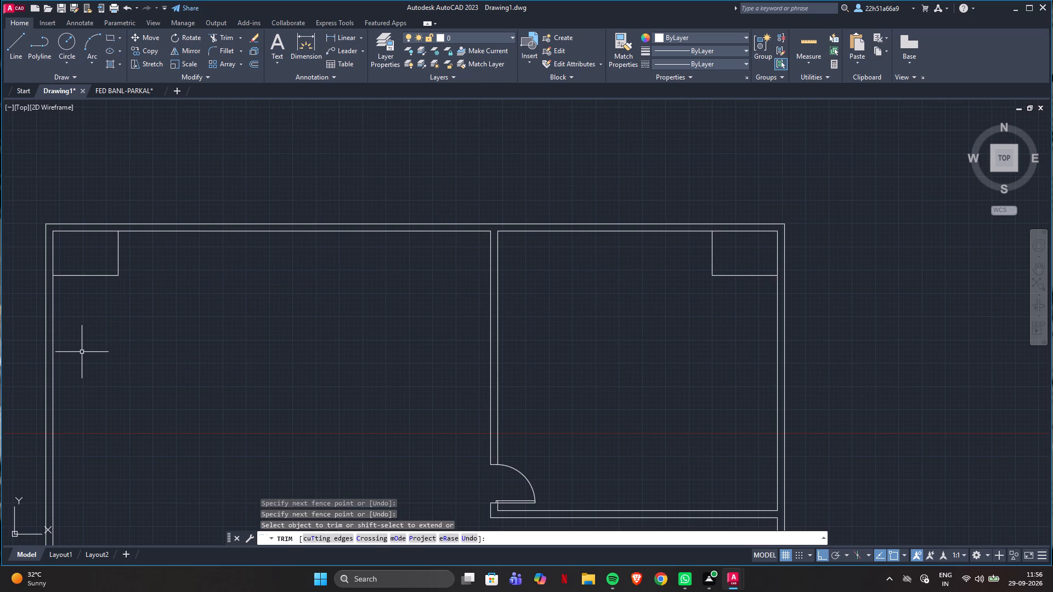
Start a hatch with the ANSI32 pattern at scale 2.
{"action": "key", "text": "h"}
{"action": "key", "text": "Return"}
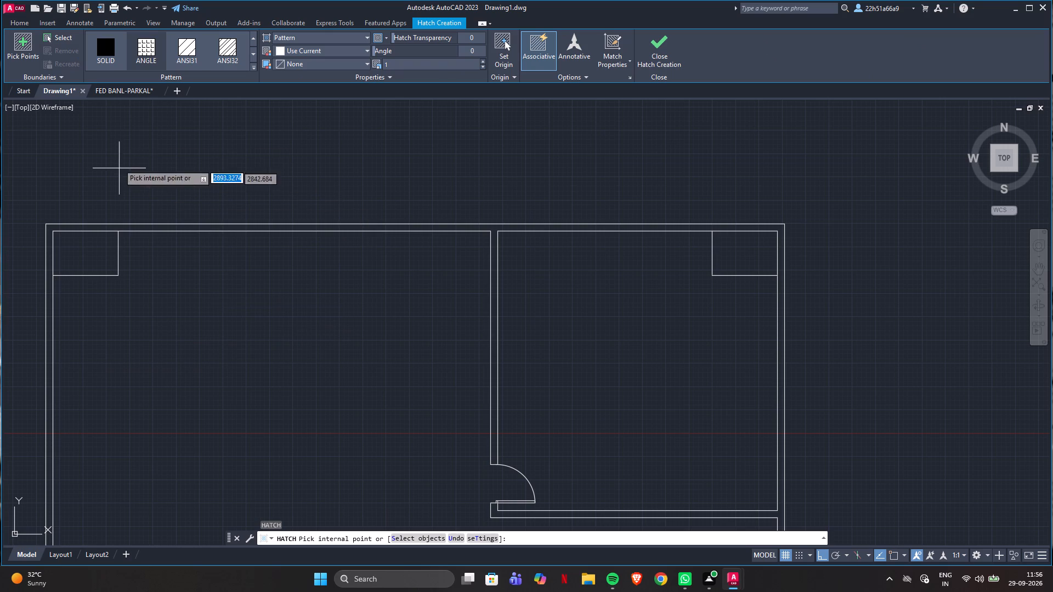
{"action": "left_click", "coordinate": [182, 55]}
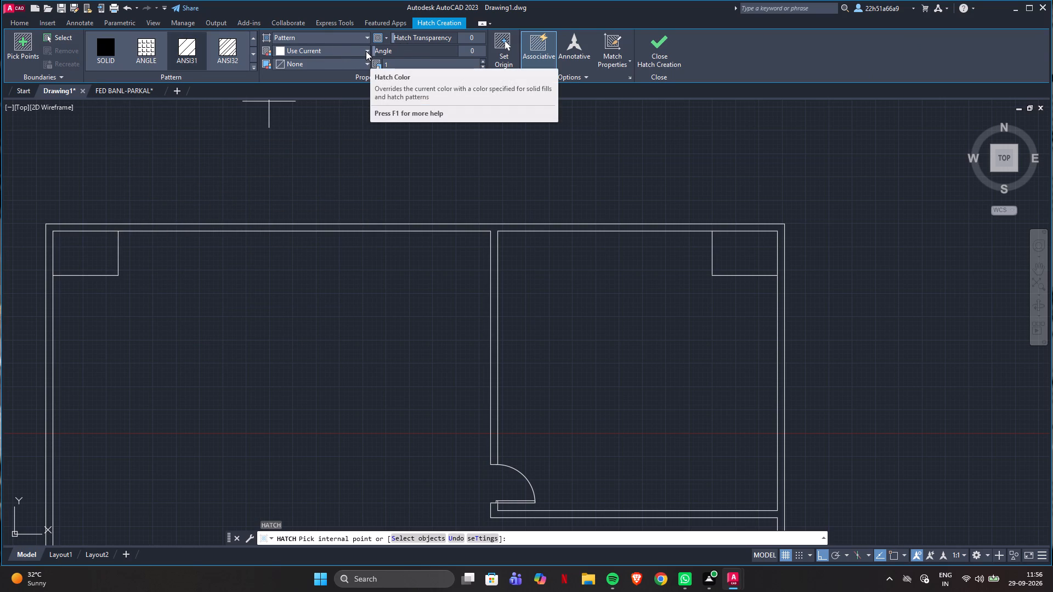
{"action": "left_click", "coordinate": [483, 61]}
{"action": "triple_click", "coordinate": [483, 61]}
{"action": "triple_click", "coordinate": [483, 61]}
{"action": "triple_click", "coordinate": [483, 61]}
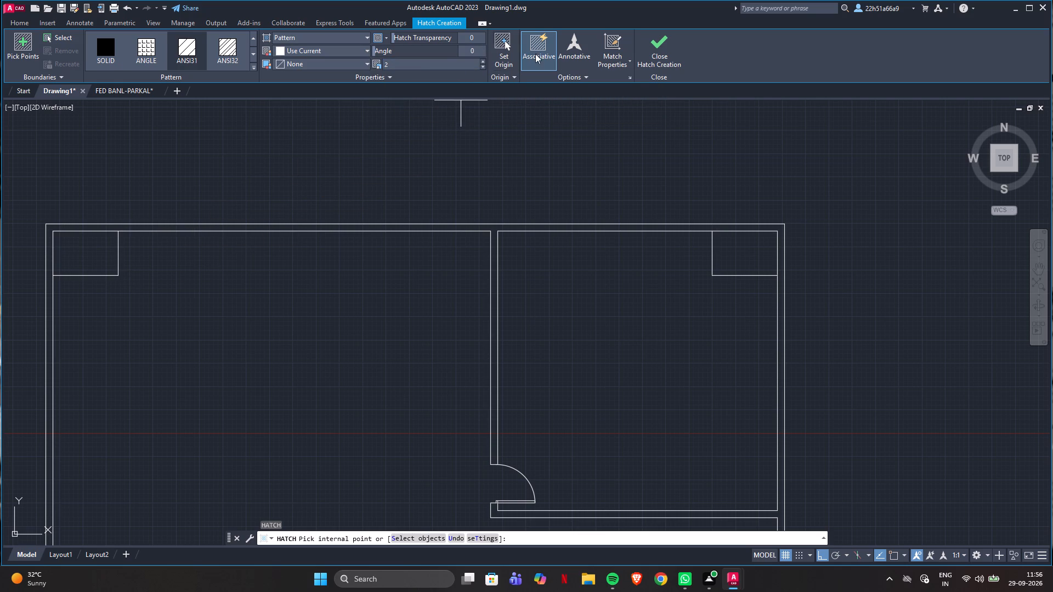
{"action": "left_click", "coordinate": [219, 48]}
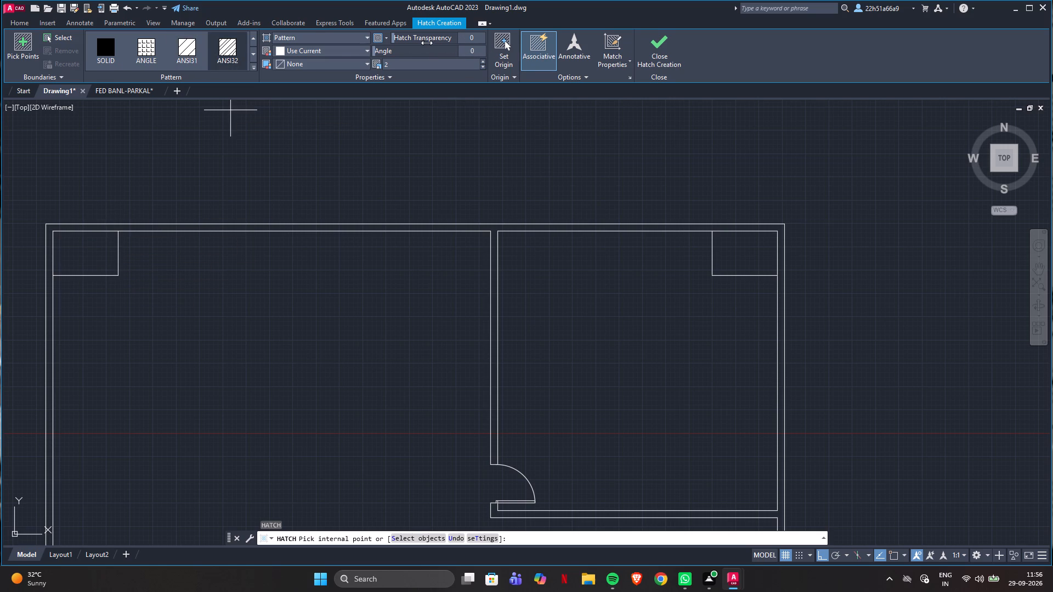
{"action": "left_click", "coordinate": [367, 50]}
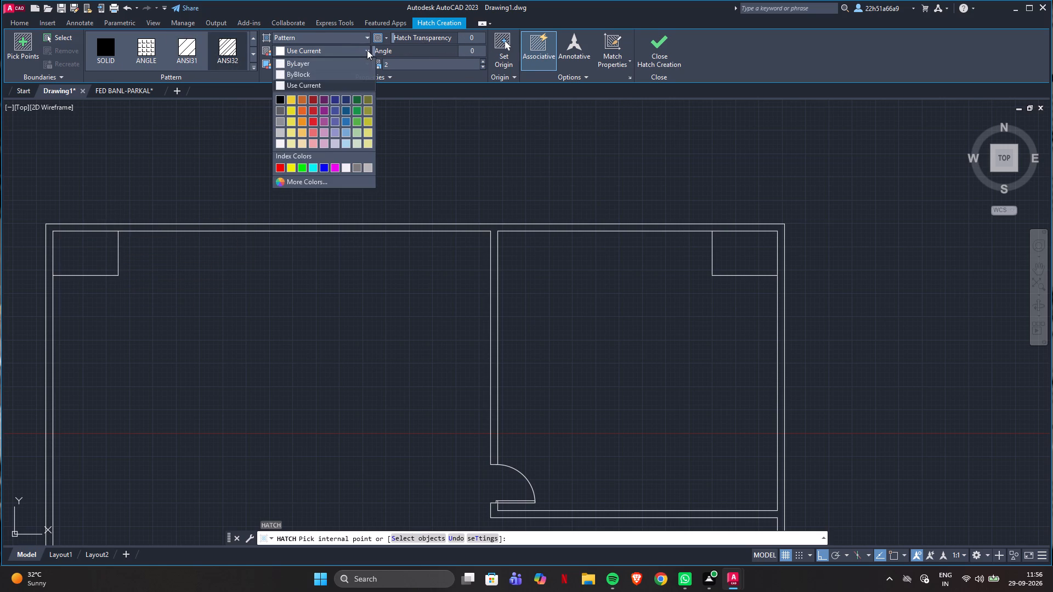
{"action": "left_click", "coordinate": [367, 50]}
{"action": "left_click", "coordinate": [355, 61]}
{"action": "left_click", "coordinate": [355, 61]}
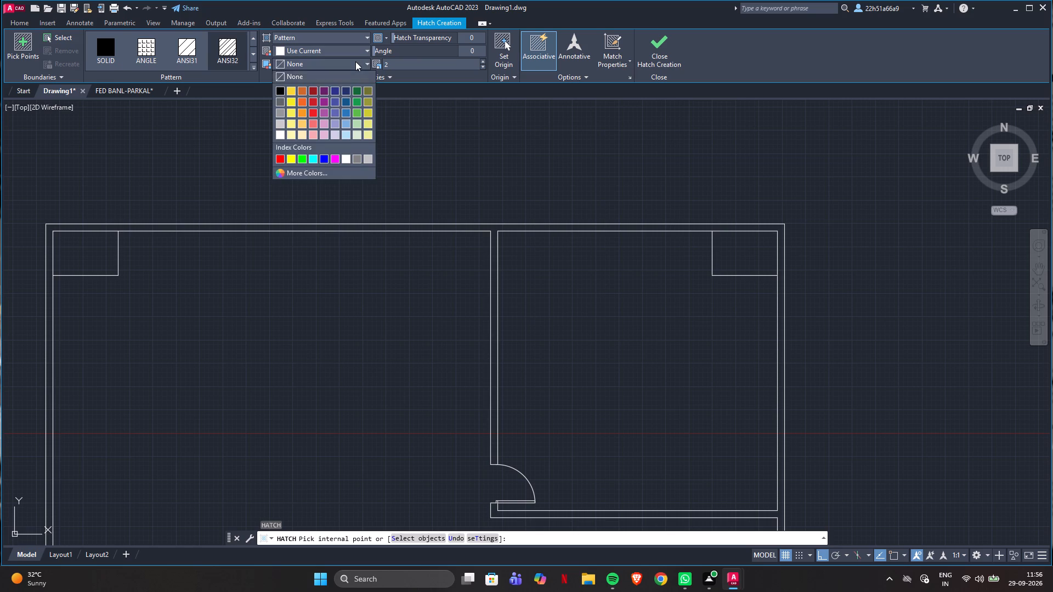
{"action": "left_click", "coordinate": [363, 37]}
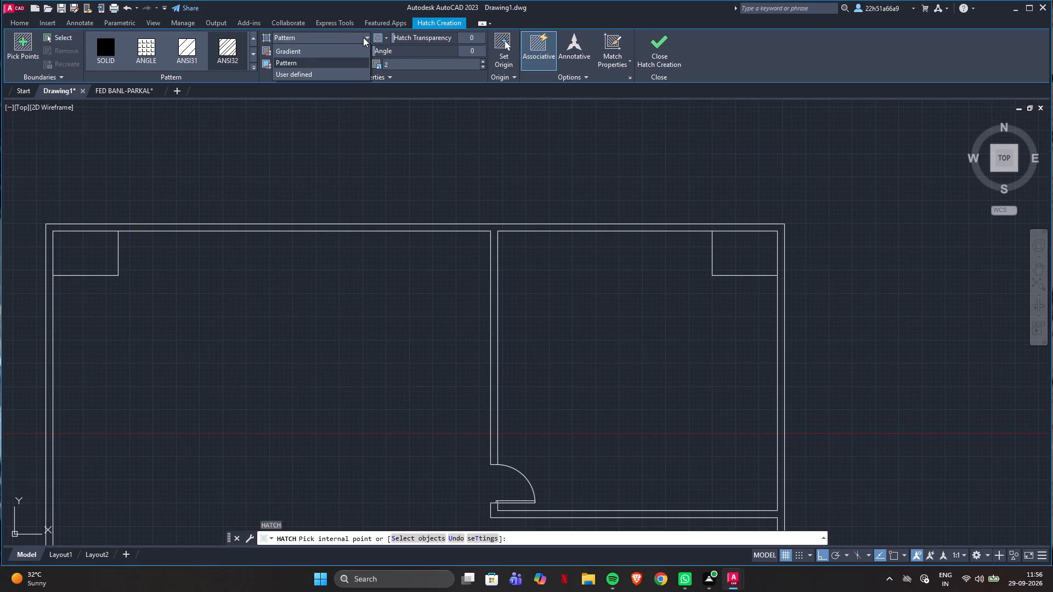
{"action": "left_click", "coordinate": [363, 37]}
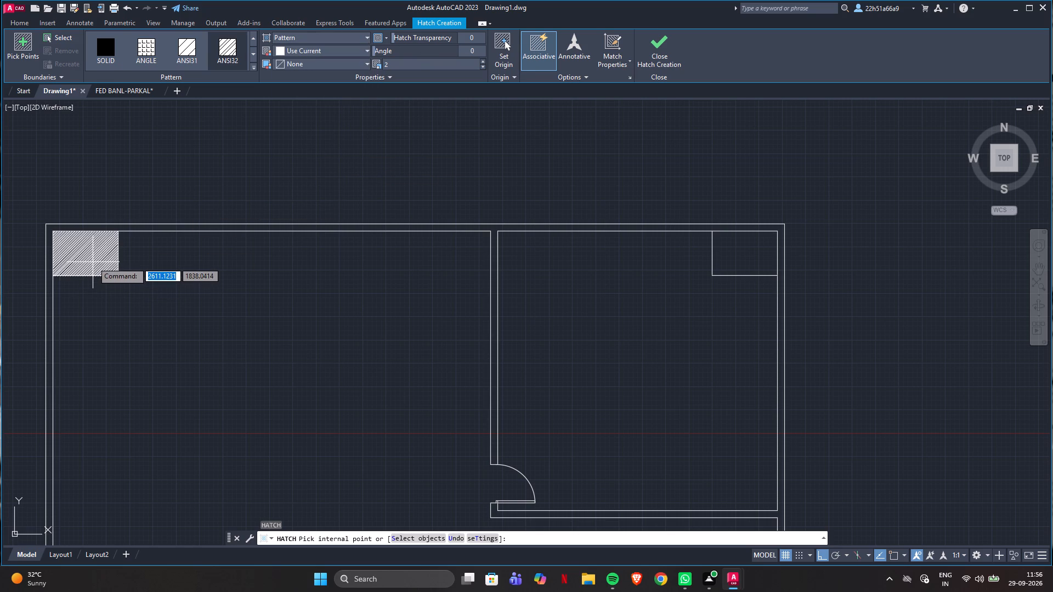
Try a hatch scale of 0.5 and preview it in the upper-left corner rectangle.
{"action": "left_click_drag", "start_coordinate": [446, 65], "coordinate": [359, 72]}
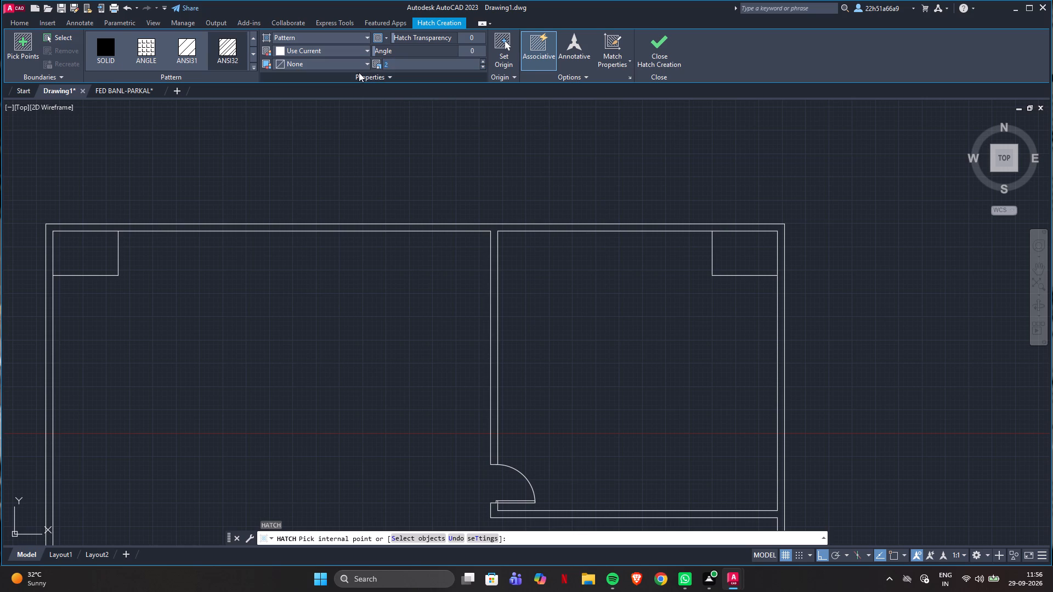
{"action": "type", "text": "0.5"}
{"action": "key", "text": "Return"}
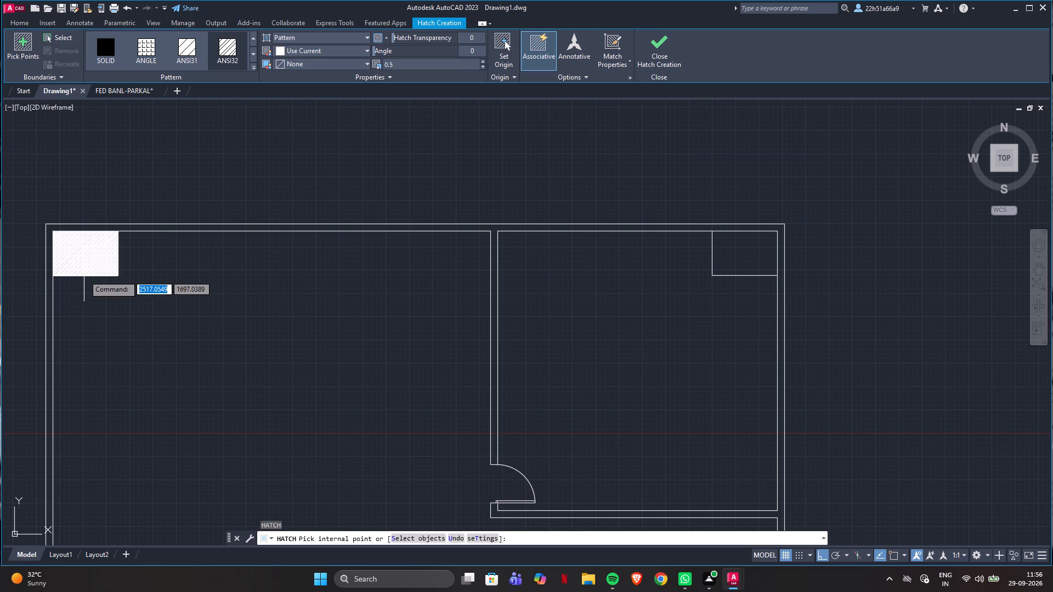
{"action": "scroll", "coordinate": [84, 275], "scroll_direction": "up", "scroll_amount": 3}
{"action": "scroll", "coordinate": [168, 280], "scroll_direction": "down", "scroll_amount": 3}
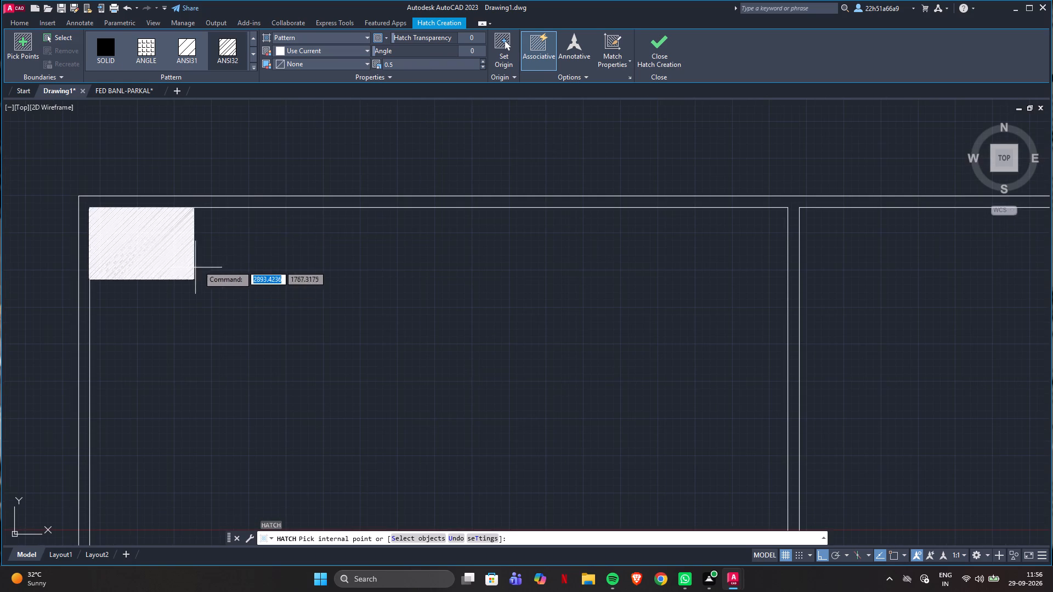
Hatch both upper corner rectangles of the plan with the ANSI31 pattern at scale 10.
{"action": "left_click_drag", "start_coordinate": [408, 64], "coordinate": [351, 72]}
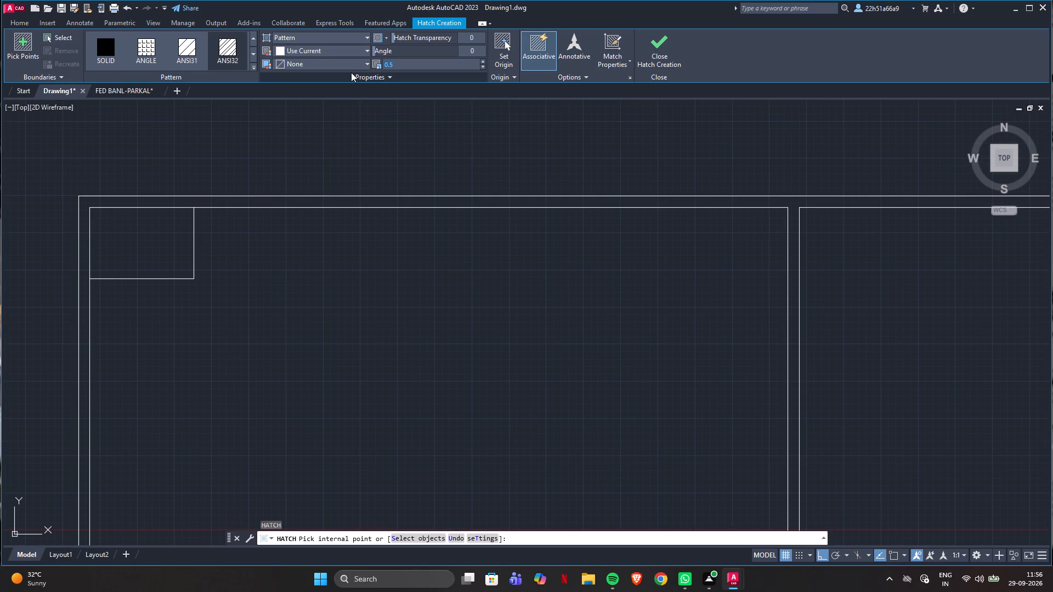
{"action": "type", "text": "10"}
{"action": "key", "text": "Return"}
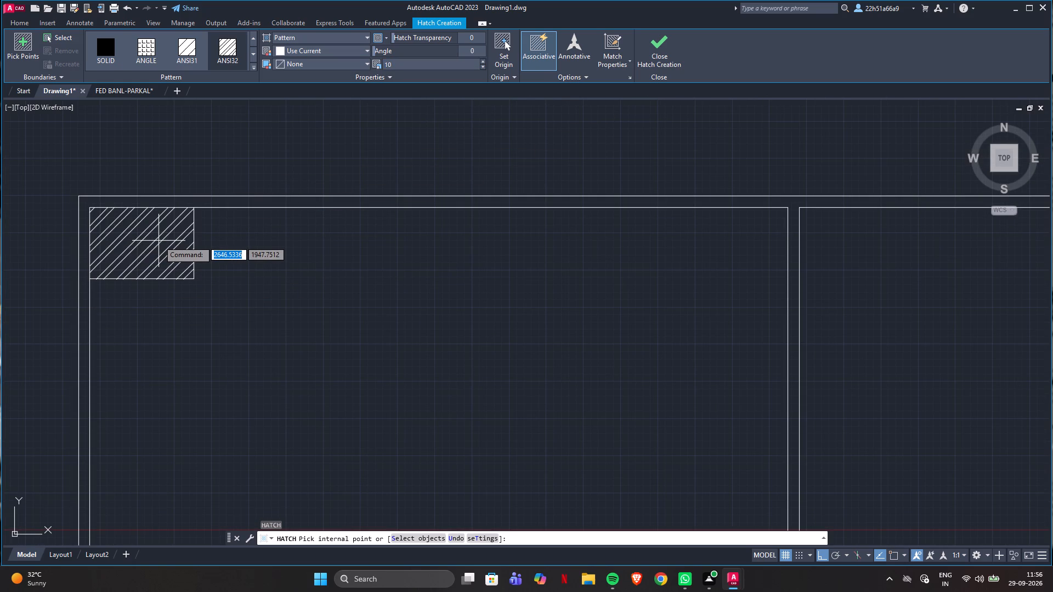
{"action": "left_click", "coordinate": [185, 44]}
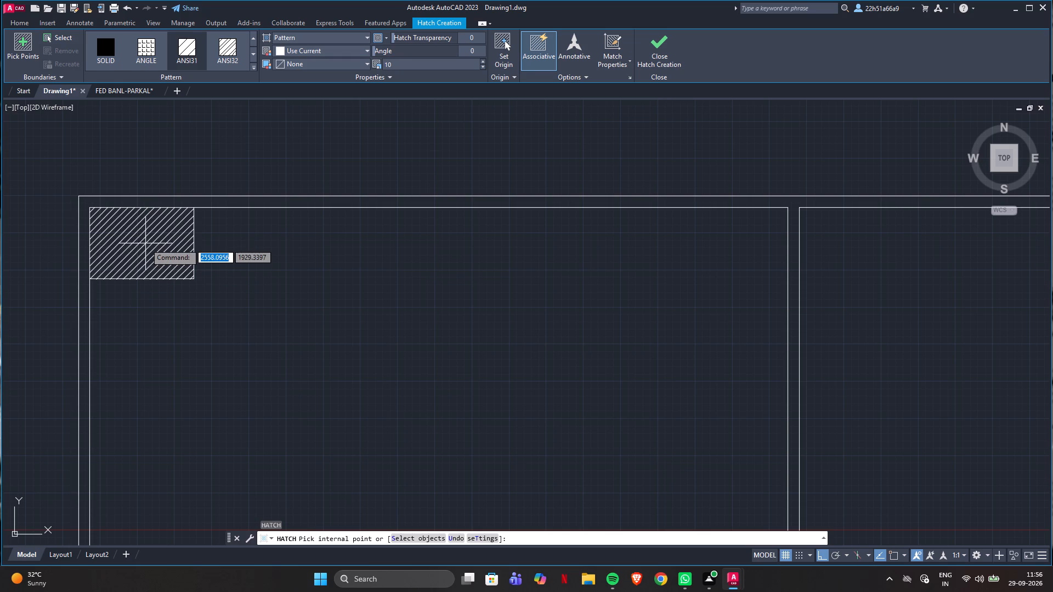
{"action": "left_click", "coordinate": [153, 239]}
{"action": "scroll", "coordinate": [153, 239], "scroll_direction": "down", "scroll_amount": 3}
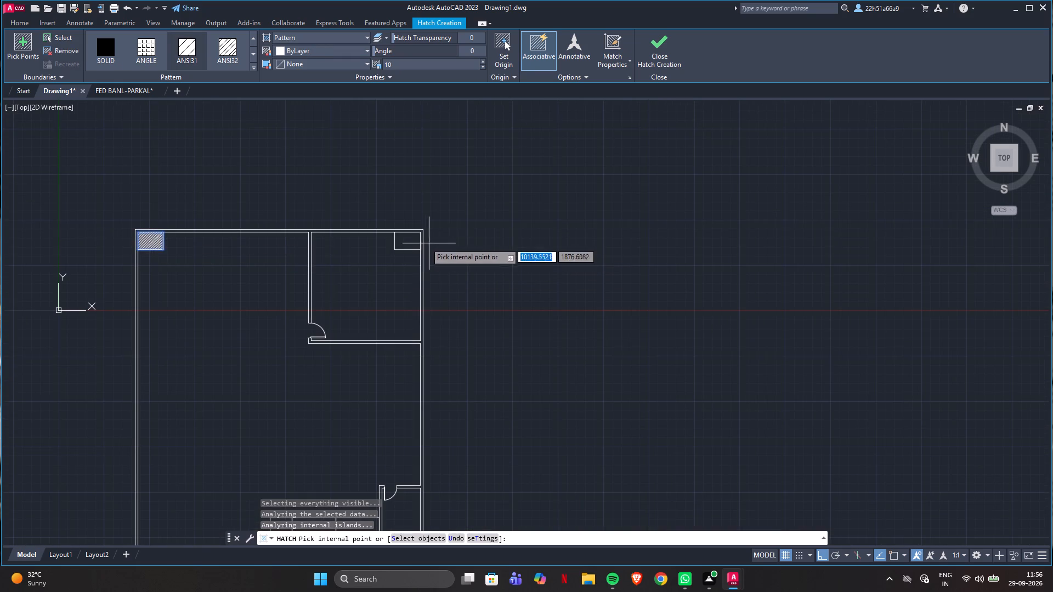
{"action": "scroll", "coordinate": [425, 242], "scroll_direction": "up", "scroll_amount": 1}
{"action": "left_click", "coordinate": [390, 242]}
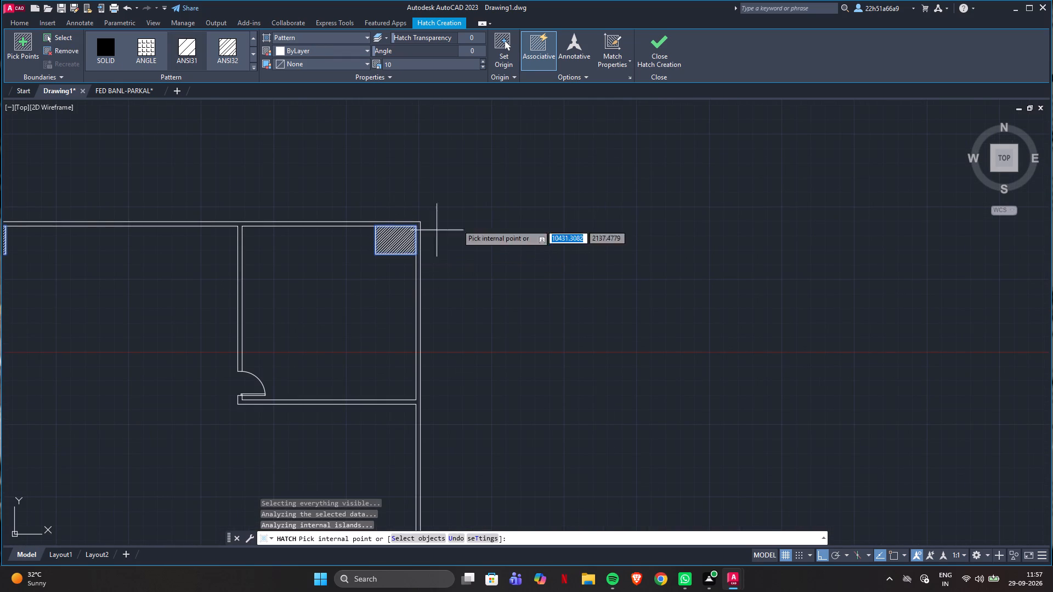
{"action": "left_click", "coordinate": [656, 41]}
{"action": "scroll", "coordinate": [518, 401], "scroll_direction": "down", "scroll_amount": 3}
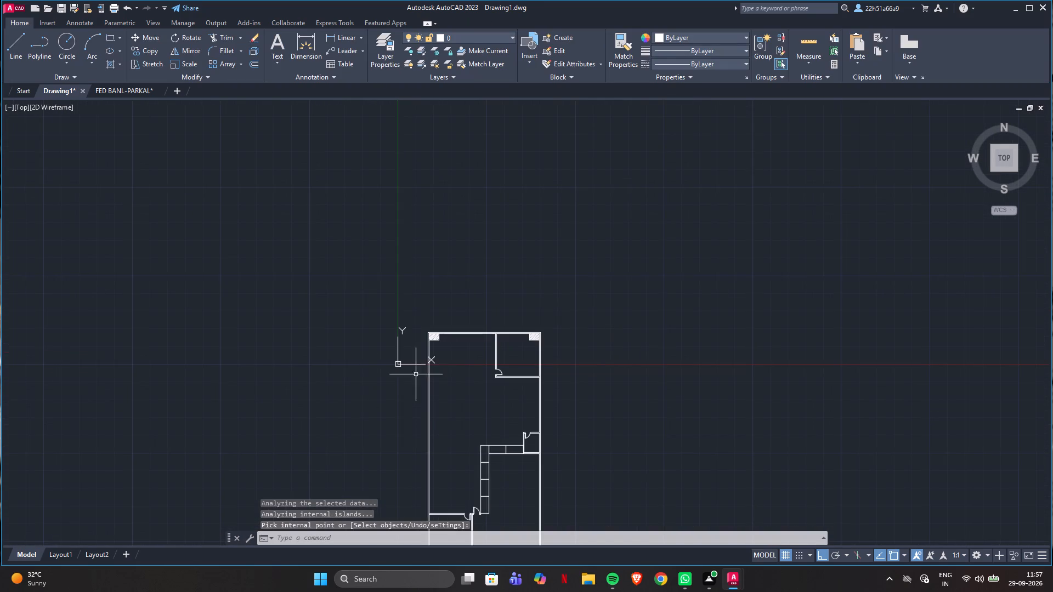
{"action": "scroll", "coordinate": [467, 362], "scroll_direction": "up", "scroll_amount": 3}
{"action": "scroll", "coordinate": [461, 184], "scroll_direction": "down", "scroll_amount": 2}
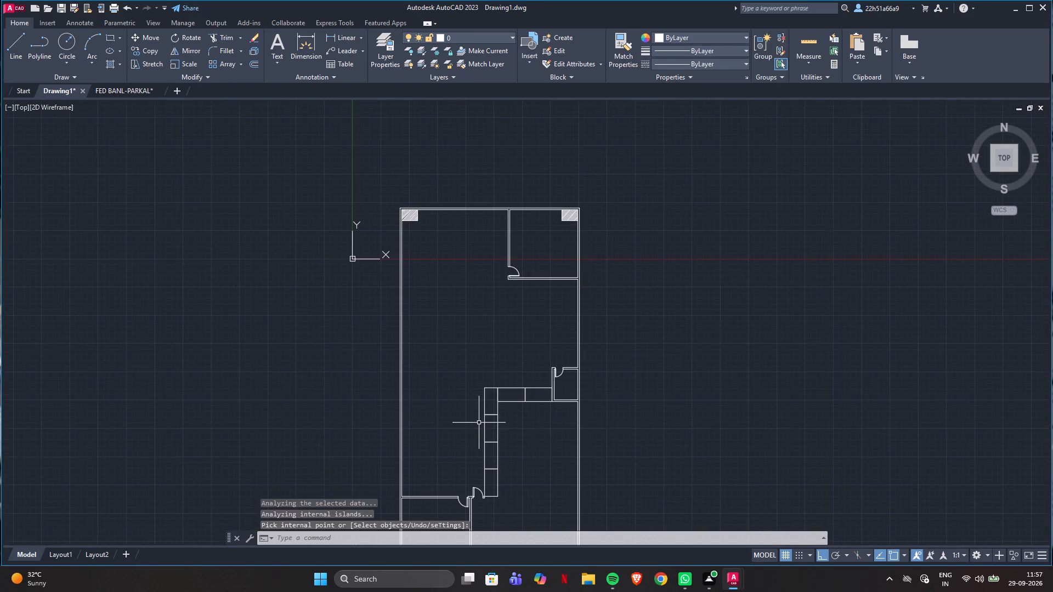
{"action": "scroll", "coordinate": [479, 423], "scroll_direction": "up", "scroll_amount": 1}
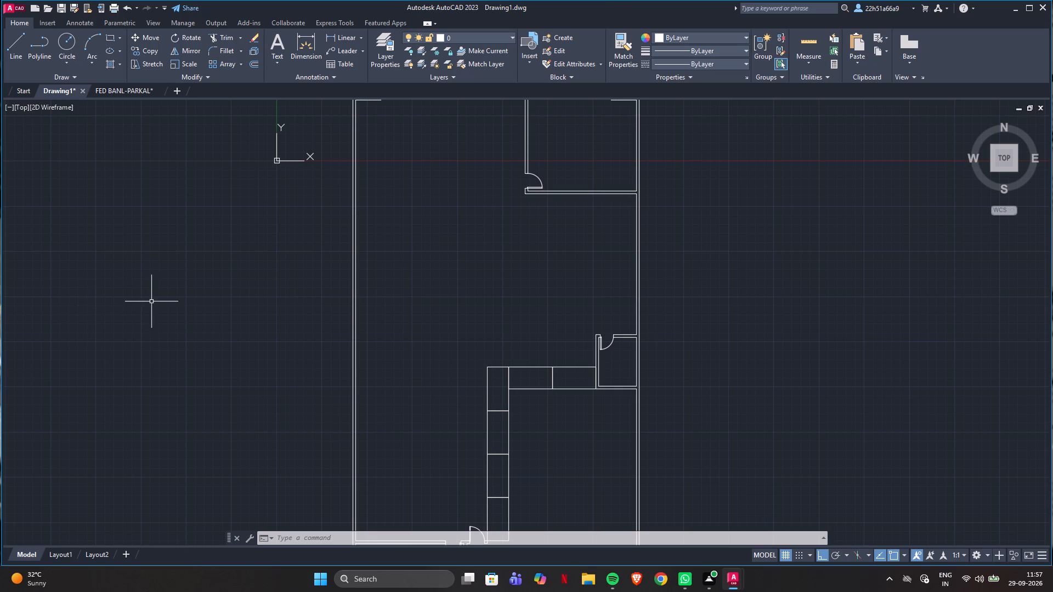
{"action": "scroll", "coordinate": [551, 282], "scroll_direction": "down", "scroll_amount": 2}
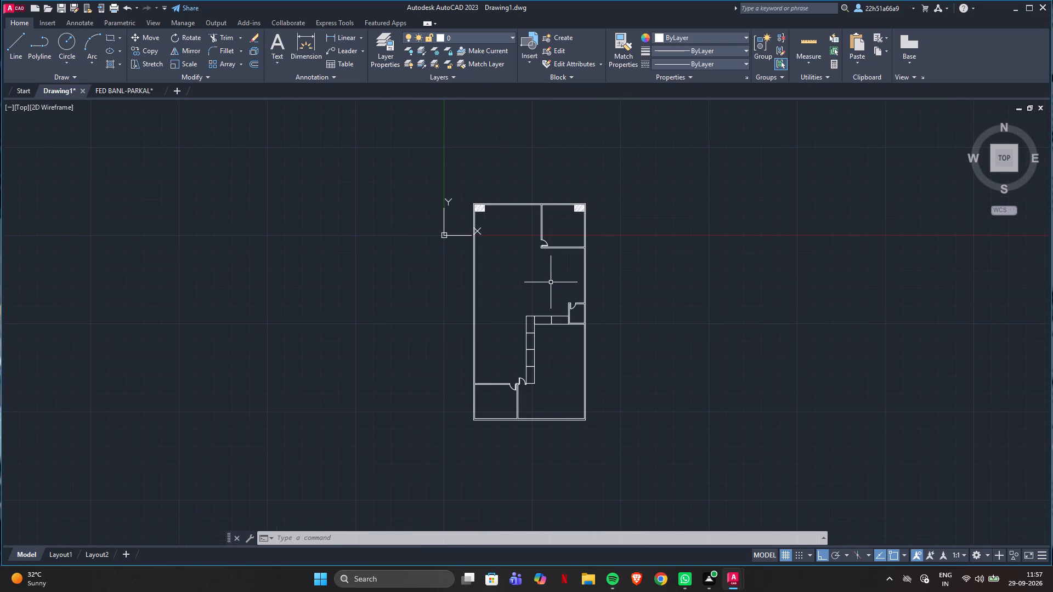
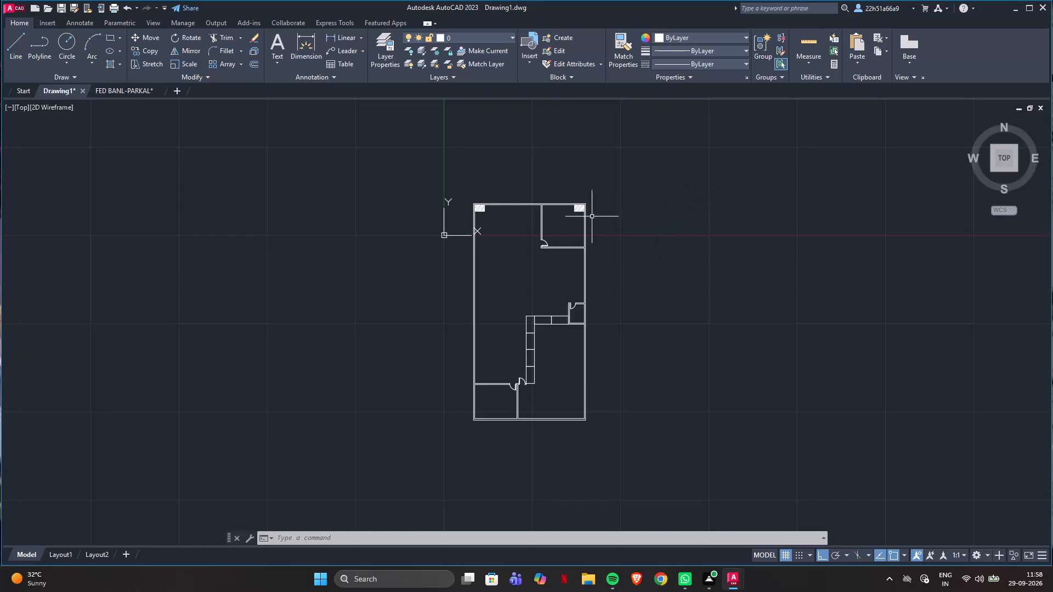
Delete the ANSI31 hatch filling both upper corner rectangles of the plan.
{"action": "scroll", "coordinate": [579, 225], "scroll_direction": "up", "scroll_amount": 3}
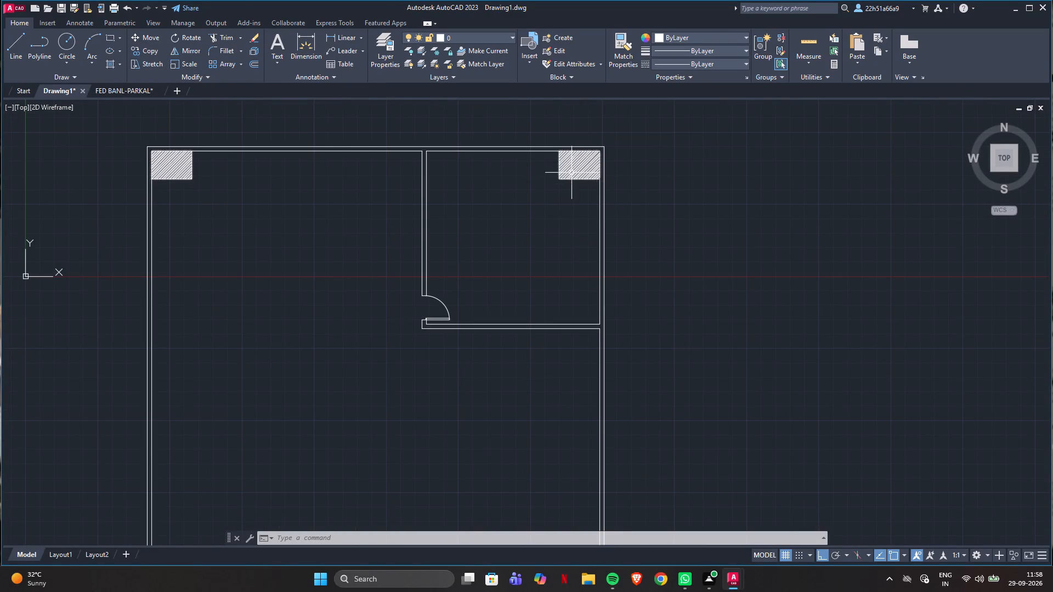
{"action": "scroll", "coordinate": [582, 160], "scroll_direction": "up", "scroll_amount": 2}
{"action": "key", "text": "Escape"}
{"action": "left_click", "coordinate": [519, 158]}
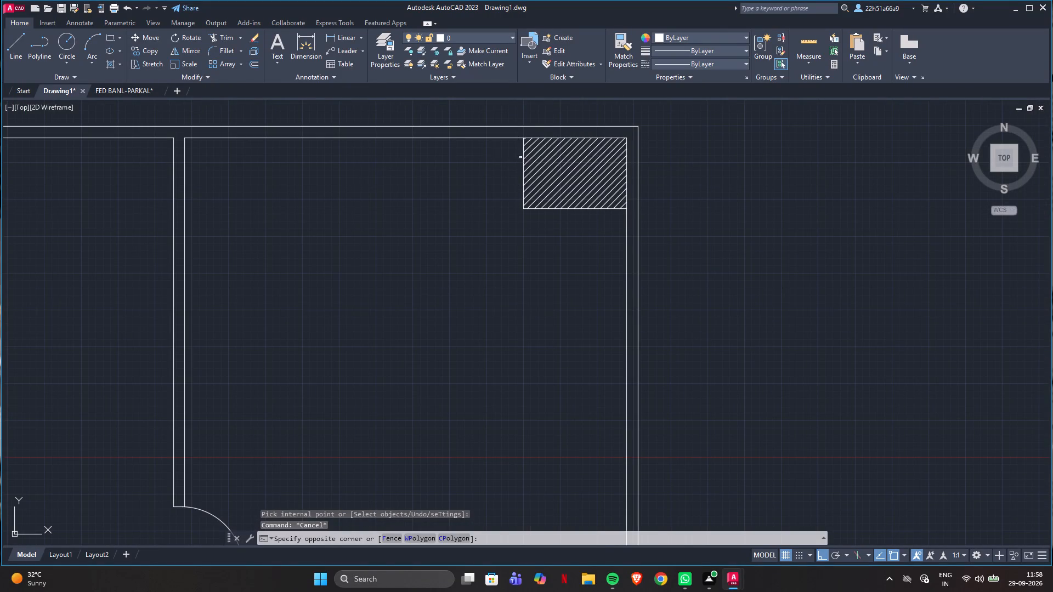
{"action": "left_click", "coordinate": [539, 157]}
{"action": "left_click", "coordinate": [556, 197]}
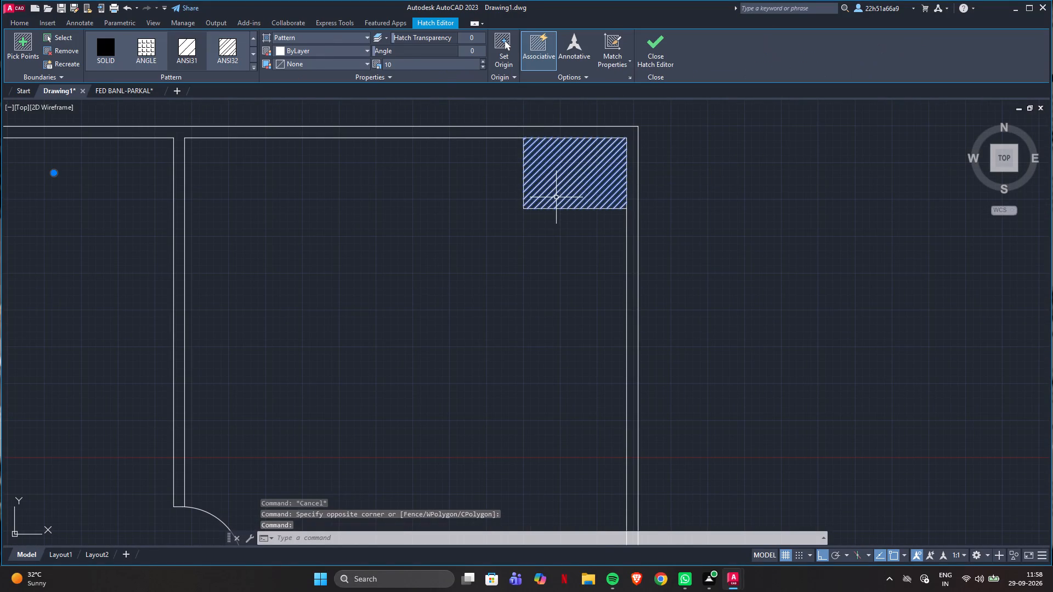
{"action": "key", "text": "Delete"}
Erase the two lines that form the rectangle in the plan's upper-right corner.
{"action": "scroll", "coordinate": [551, 159], "scroll_direction": "down", "scroll_amount": 3}
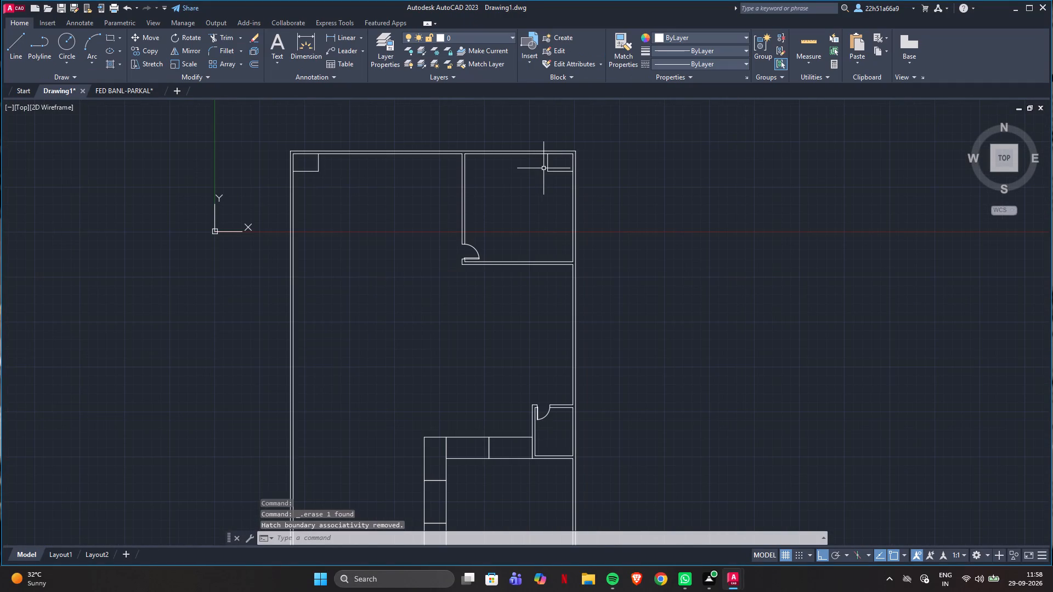
{"action": "left_click", "coordinate": [547, 167]}
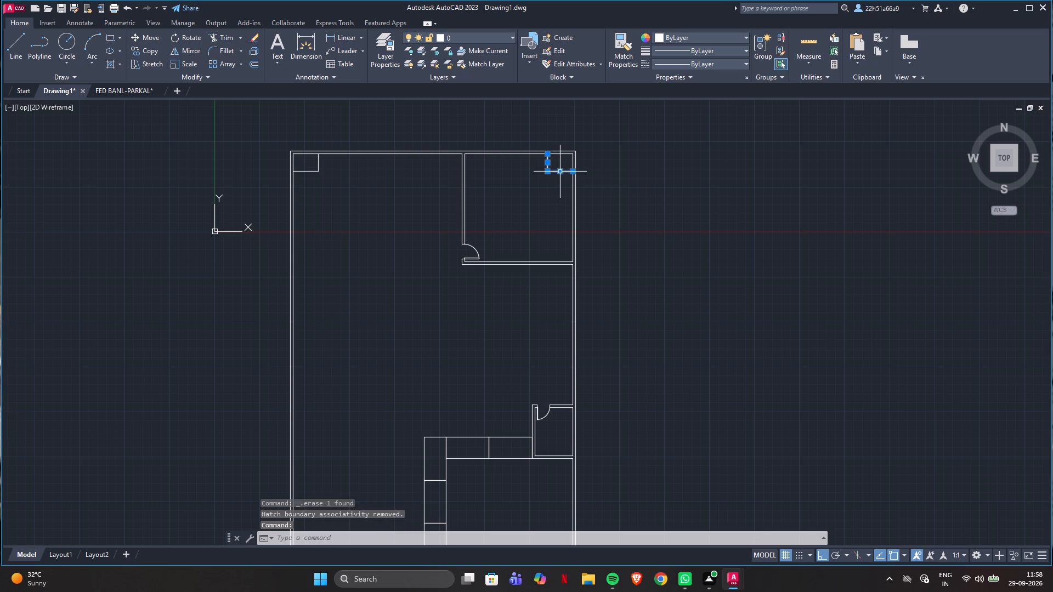
{"action": "left_click", "coordinate": [562, 172]}
{"action": "key", "text": "Delete"}
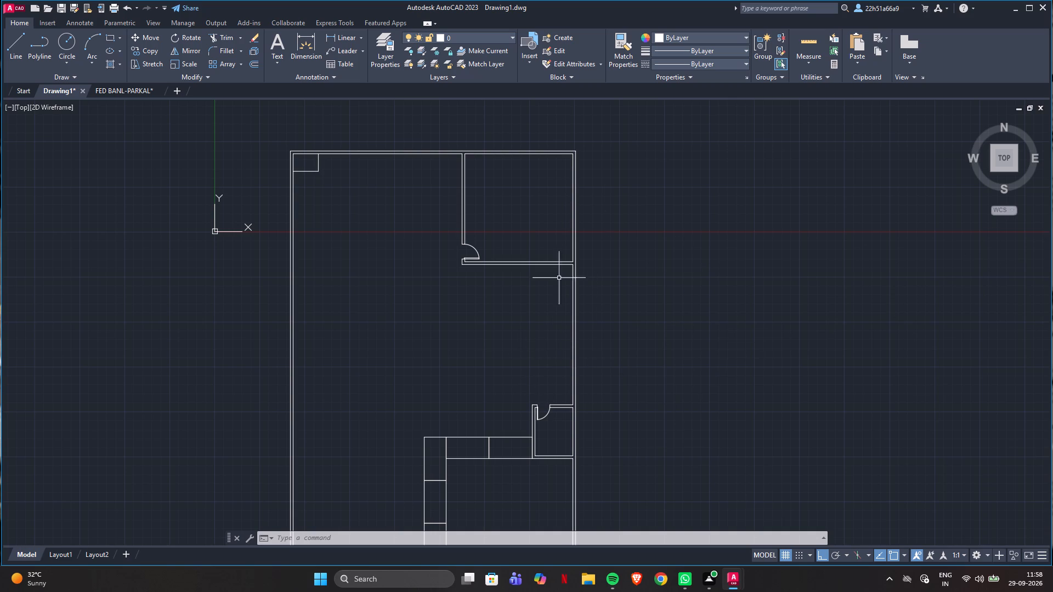
Offset the inner line of the right outer wall 220 mm into the upper-right room.
{"action": "scroll", "coordinate": [535, 149], "scroll_direction": "up", "scroll_amount": 3}
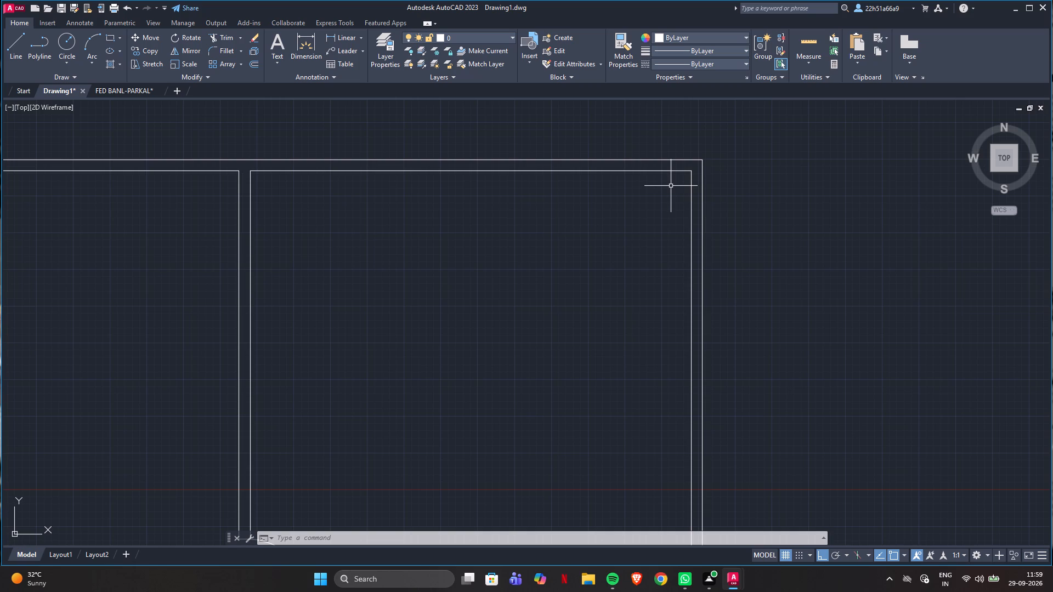
{"action": "type", "text": "of"}
{"action": "key", "text": "Return"}
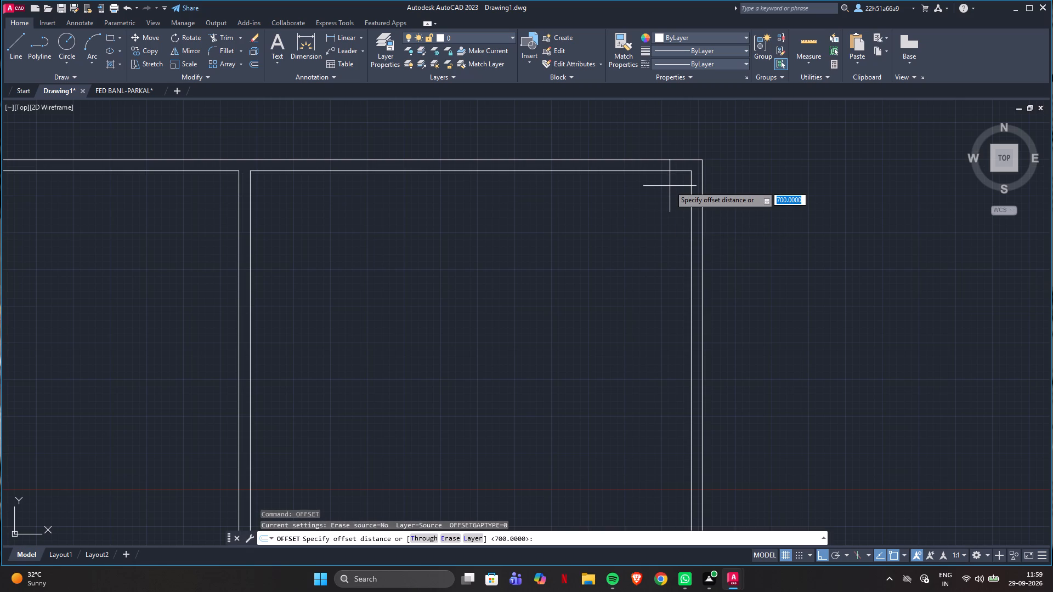
{"action": "type", "text": "220"}
{"action": "key", "text": "Return"}
{"action": "left_click", "coordinate": [692, 197]}
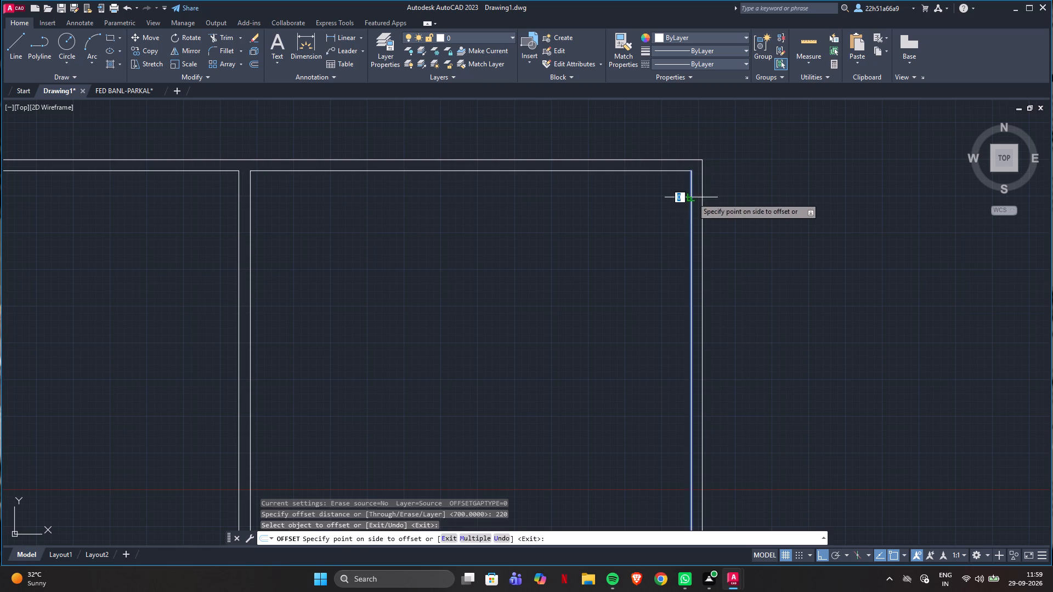
{"action": "left_click", "coordinate": [659, 204]}
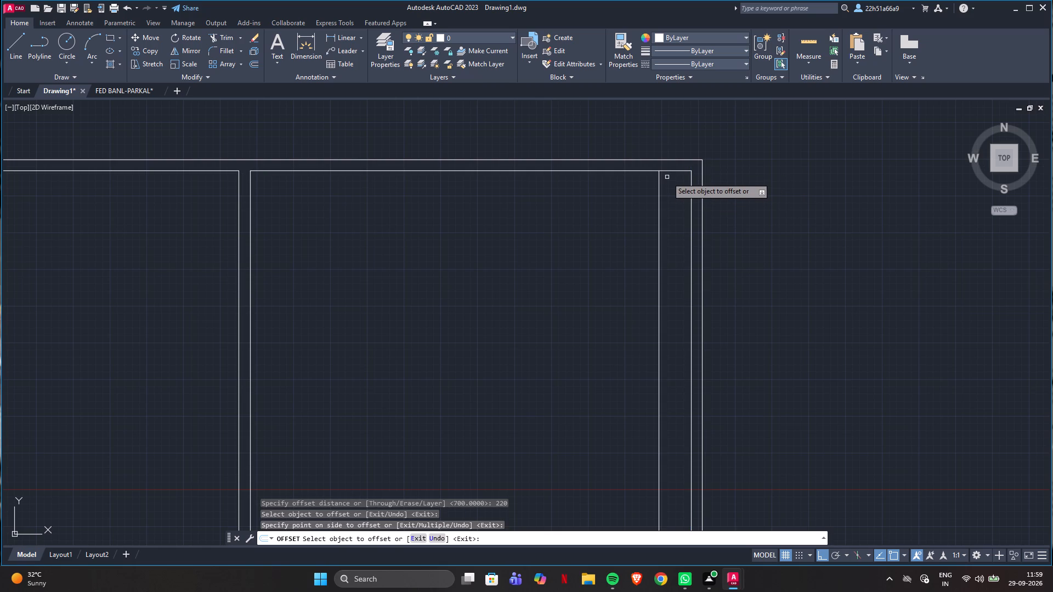
{"action": "key", "text": "Escape"}
Offset the inner line of the top outer wall 480 mm down into the upper-right room.
{"action": "type", "text": "of"}
{"action": "key", "text": "Return"}
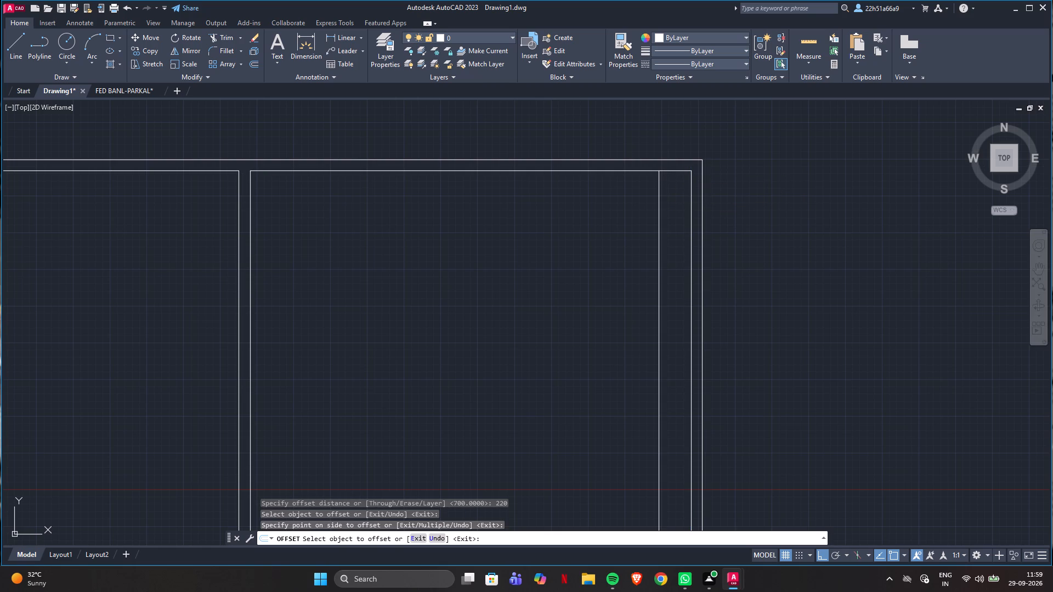
{"action": "type", "text": "480"}
{"action": "key", "text": "Return"}
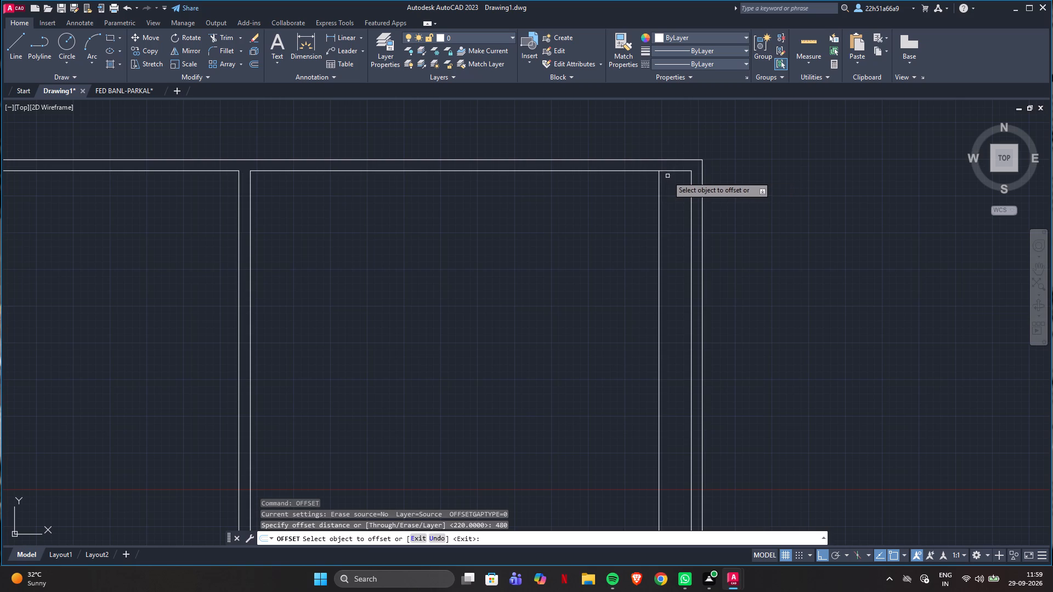
{"action": "left_click", "coordinate": [673, 170]}
{"action": "left_click", "coordinate": [670, 205]}
{"action": "key", "text": "Escape"}
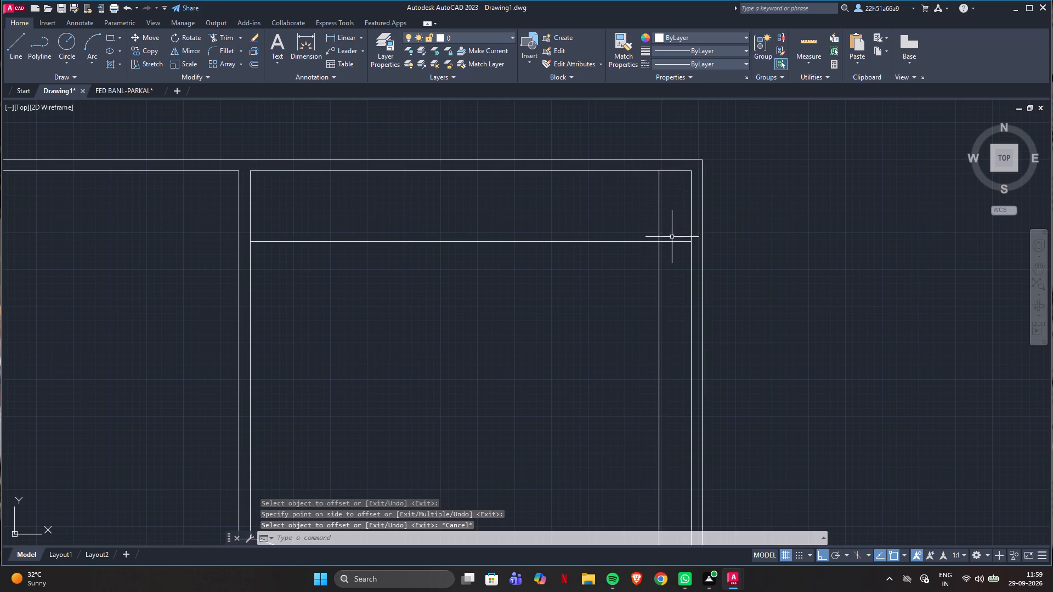
Trim the two offset lines to leave a 220 x 480 mm rectangle in the plan's upper-right corner.
{"action": "type", "text": "tr"}
{"action": "key", "text": "Return"}
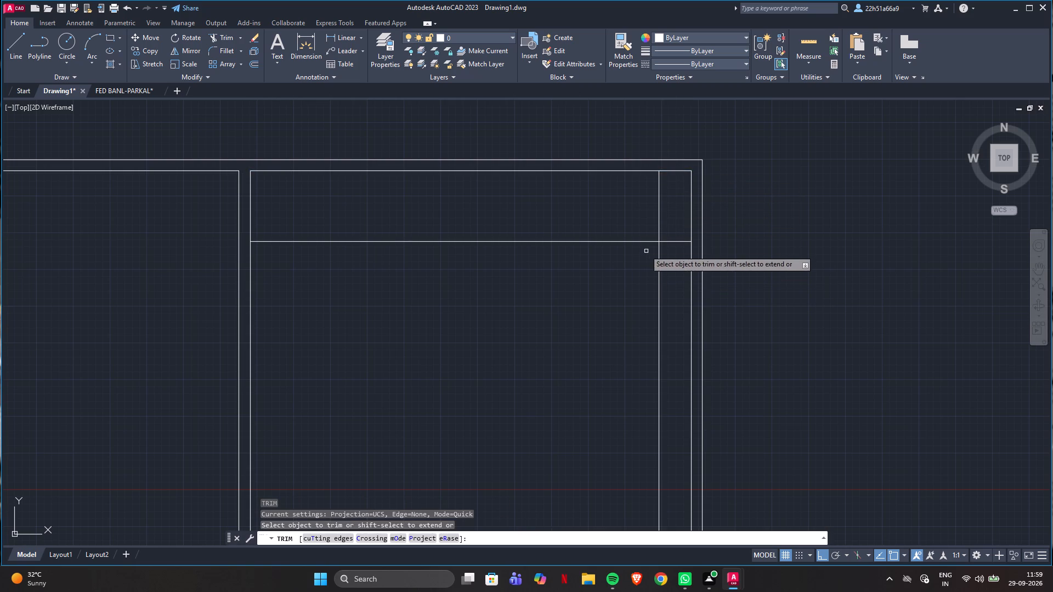
{"action": "left_click_drag", "start_coordinate": [637, 226], "coordinate": [669, 276]}
{"action": "key", "text": "Escape"}
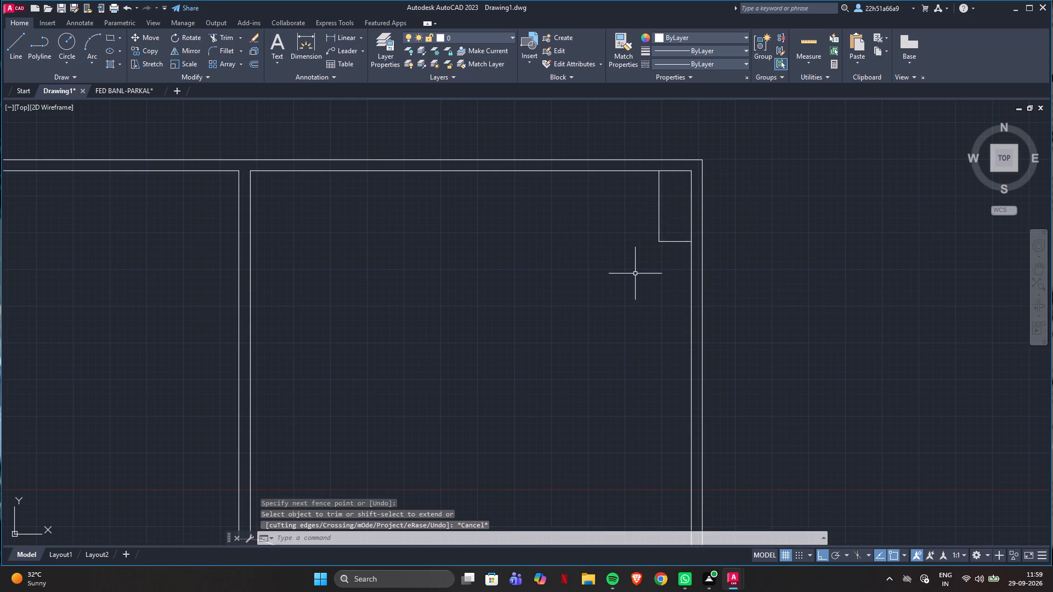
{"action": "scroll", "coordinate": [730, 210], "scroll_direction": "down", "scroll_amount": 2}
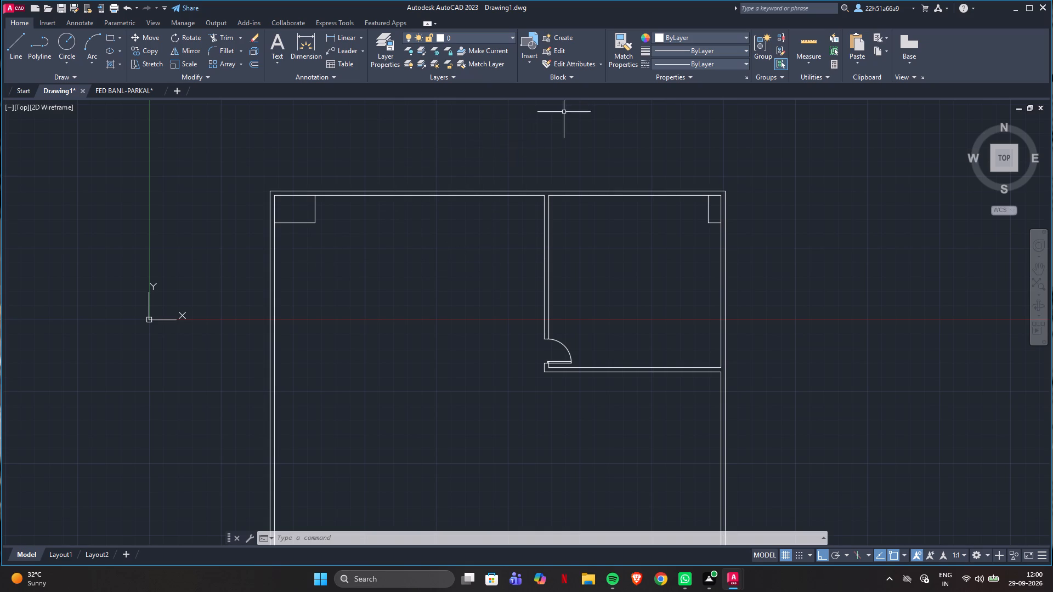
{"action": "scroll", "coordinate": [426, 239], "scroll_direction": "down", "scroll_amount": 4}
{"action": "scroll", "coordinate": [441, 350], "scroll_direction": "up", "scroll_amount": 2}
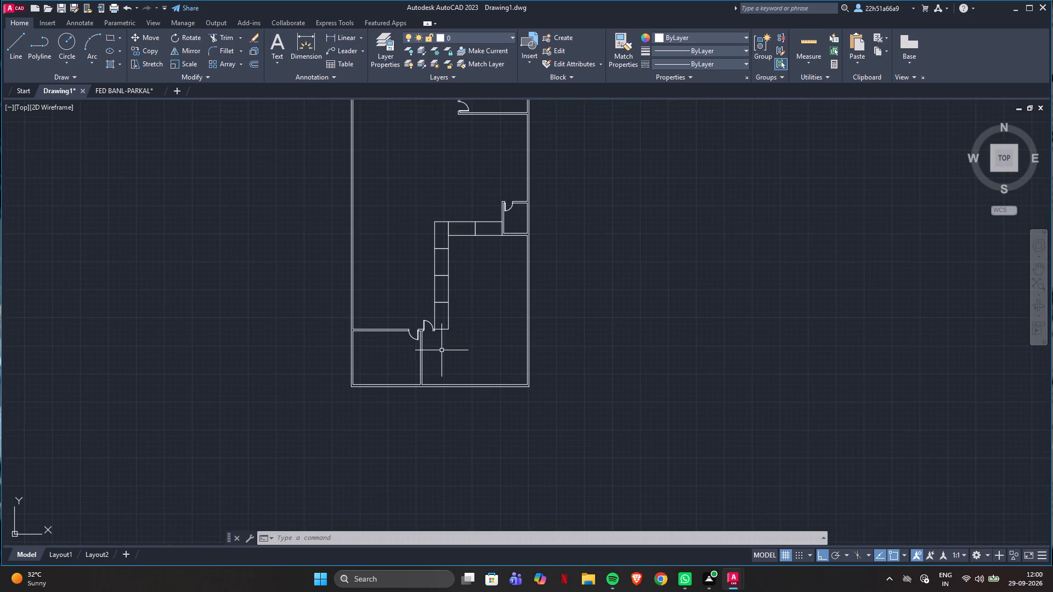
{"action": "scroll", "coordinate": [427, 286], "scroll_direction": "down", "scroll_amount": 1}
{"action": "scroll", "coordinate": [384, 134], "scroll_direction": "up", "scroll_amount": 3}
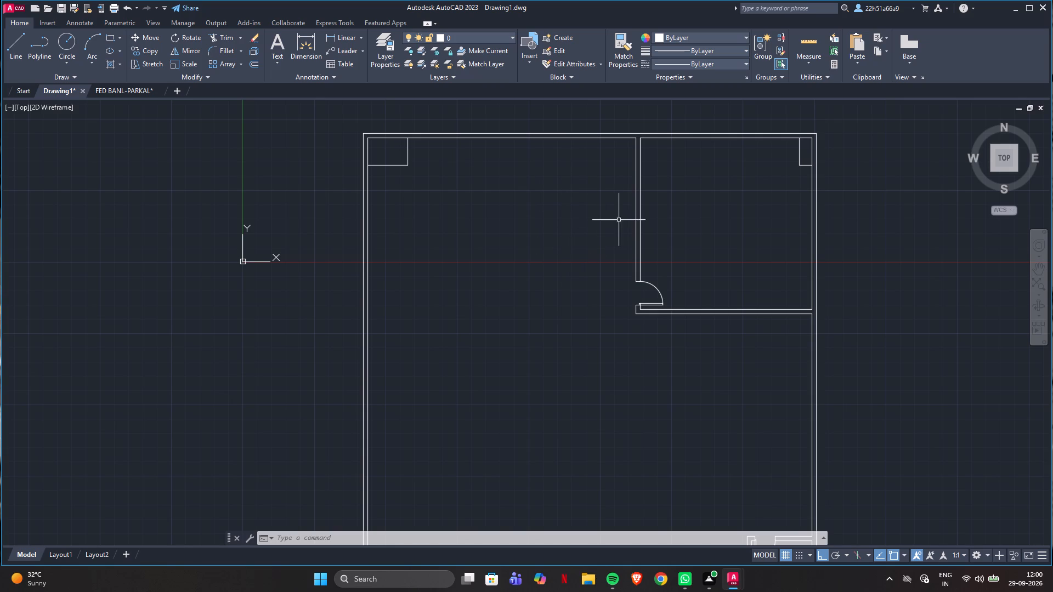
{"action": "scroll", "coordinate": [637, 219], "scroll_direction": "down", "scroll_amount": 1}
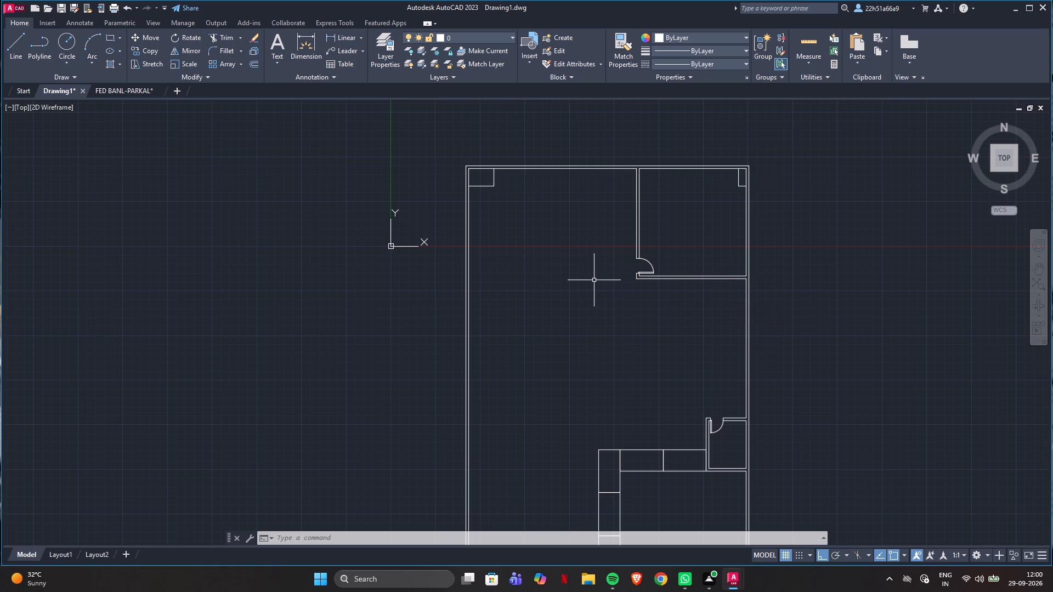
In the FED BANL-PARKAL drawing, copy the M.D.'s office label, both desk rectangles with their size texts, and the chair.
{"action": "left_click", "coordinate": [102, 89]}
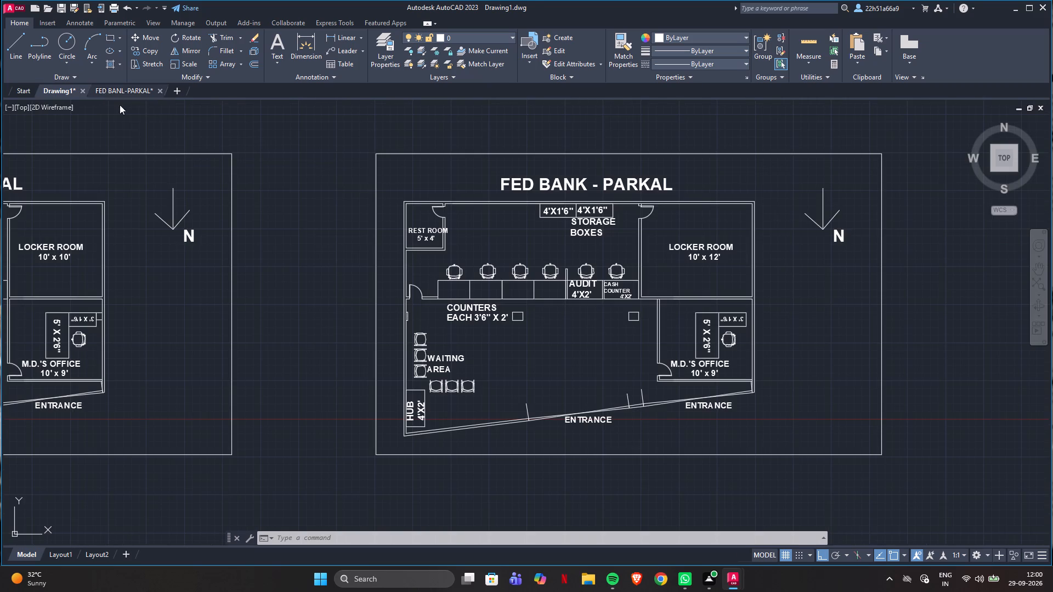
{"action": "scroll", "coordinate": [428, 422], "scroll_direction": "up", "scroll_amount": 2}
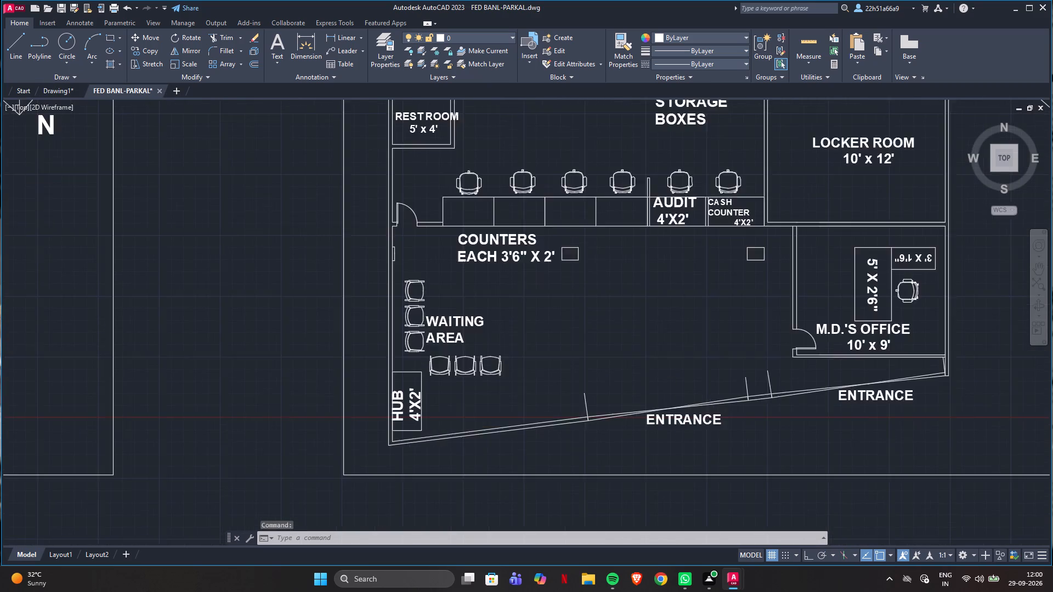
{"action": "scroll", "coordinate": [408, 400], "scroll_direction": "down", "scroll_amount": 2}
{"action": "scroll", "coordinate": [737, 333], "scroll_direction": "up", "scroll_amount": 1}
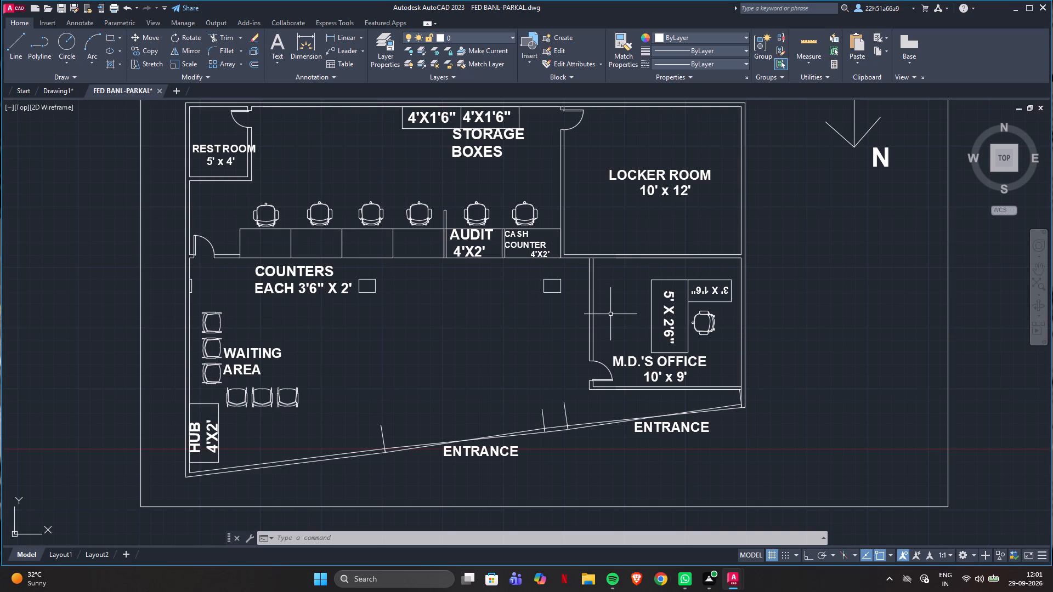
{"action": "left_click", "coordinate": [648, 364]}
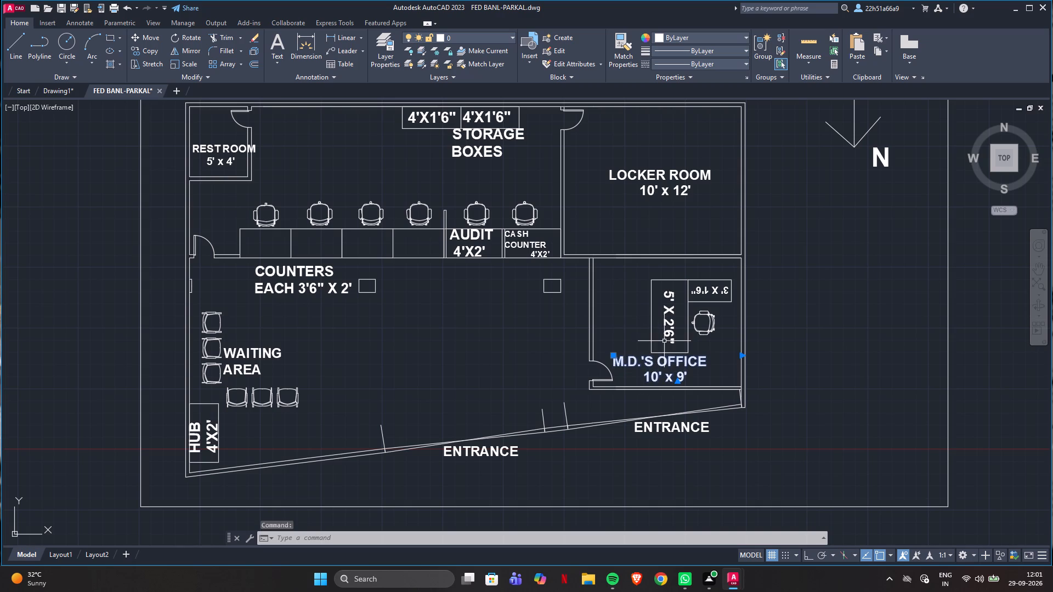
{"action": "left_click_drag", "start_coordinate": [643, 275], "coordinate": [717, 269]}
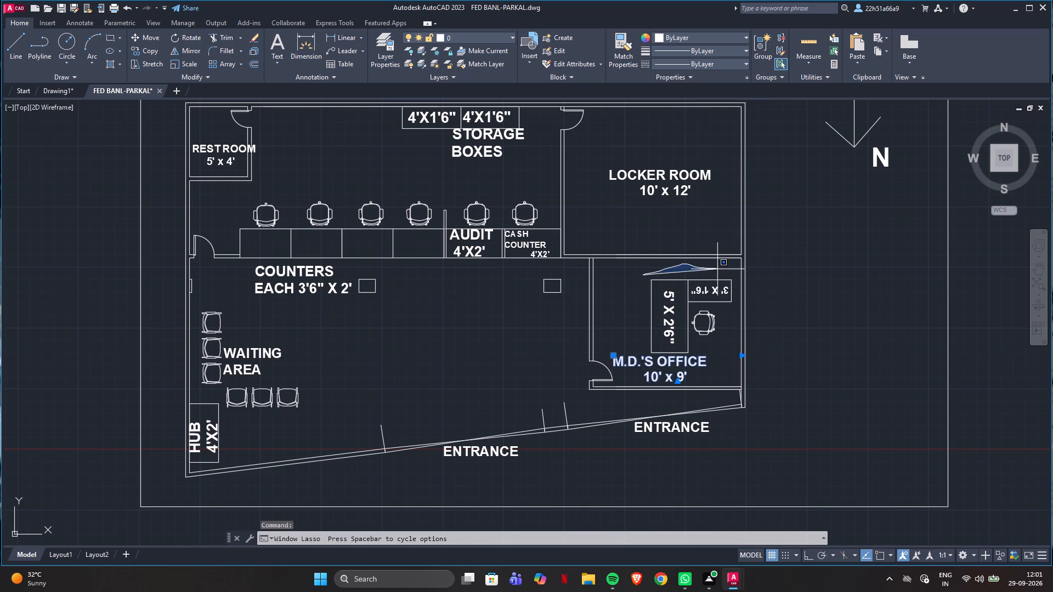
{"action": "left_click_drag", "start_coordinate": [717, 269], "coordinate": [642, 351]}
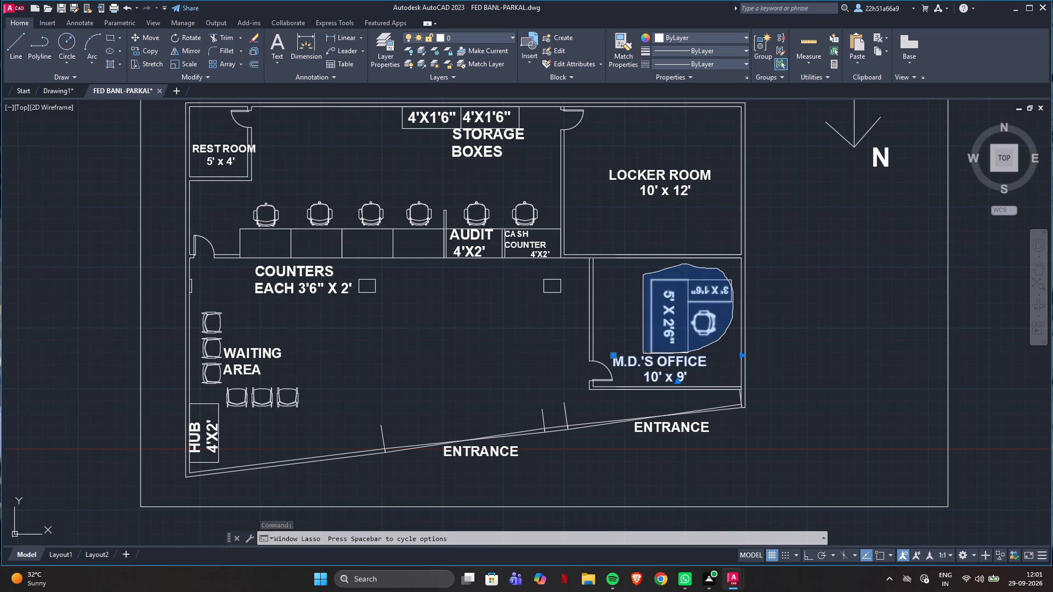
{"action": "left_click", "coordinate": [680, 355]}
{"action": "left_click", "coordinate": [680, 353]}
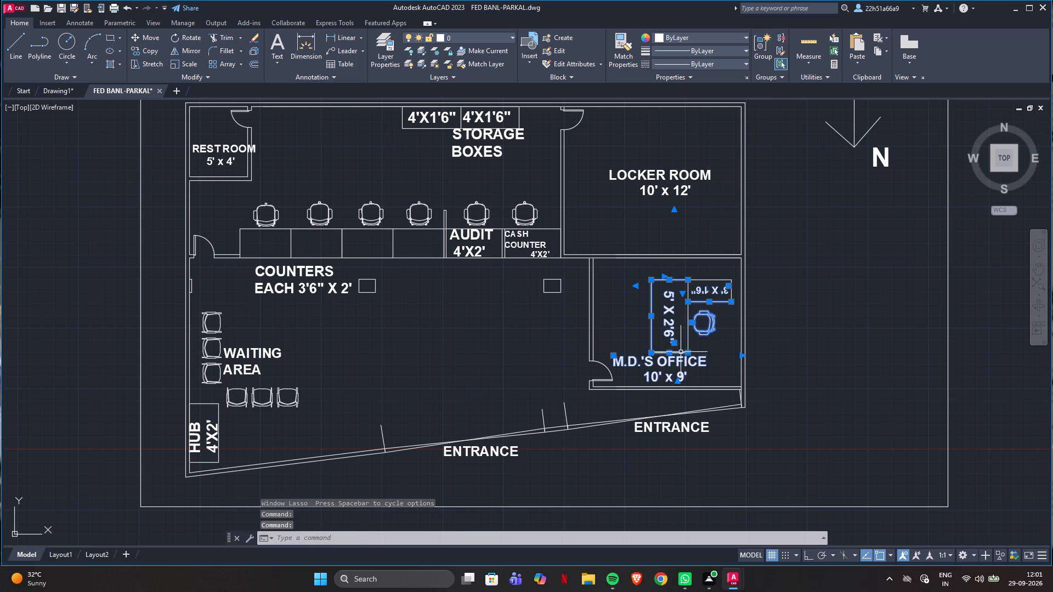
{"action": "left_click", "coordinate": [688, 343]}
{"action": "left_click", "coordinate": [732, 296]}
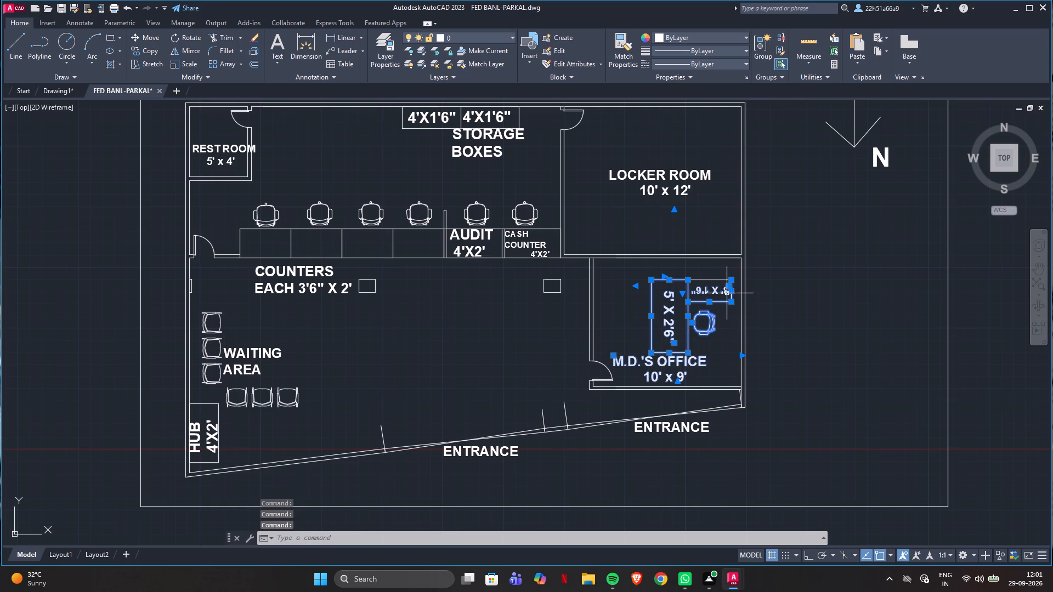
{"action": "left_click", "coordinate": [716, 280]}
{"action": "key", "text": "ctrl+c"}
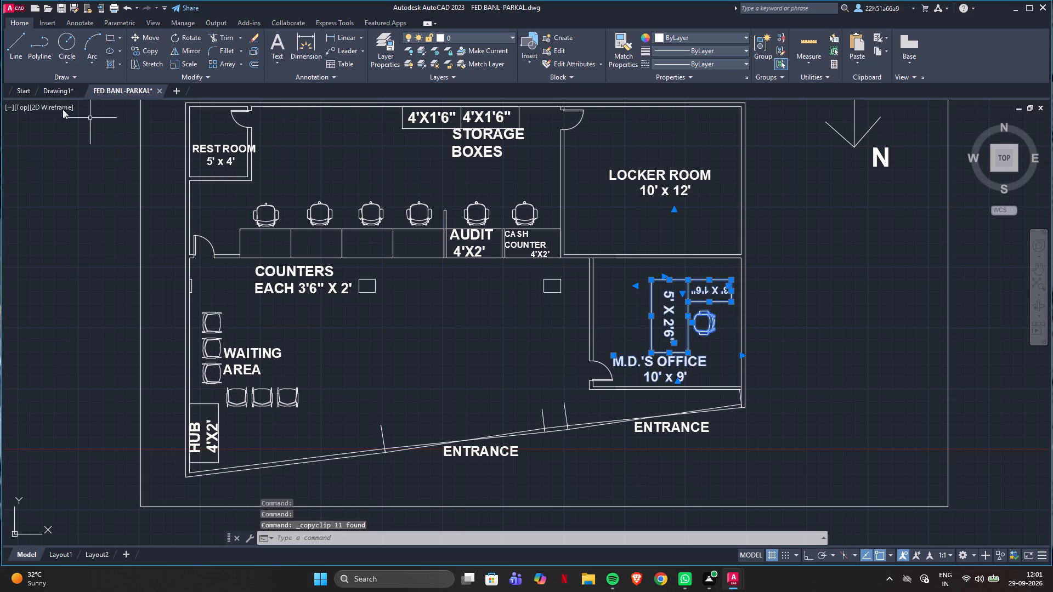
Paste the copied M.D.'s office furniture and labels into Drawing1, outside the plan to the left of the lower-left room.
{"action": "left_click", "coordinate": [58, 90]}
{"action": "scroll", "coordinate": [433, 286], "scroll_direction": "down", "scroll_amount": 2}
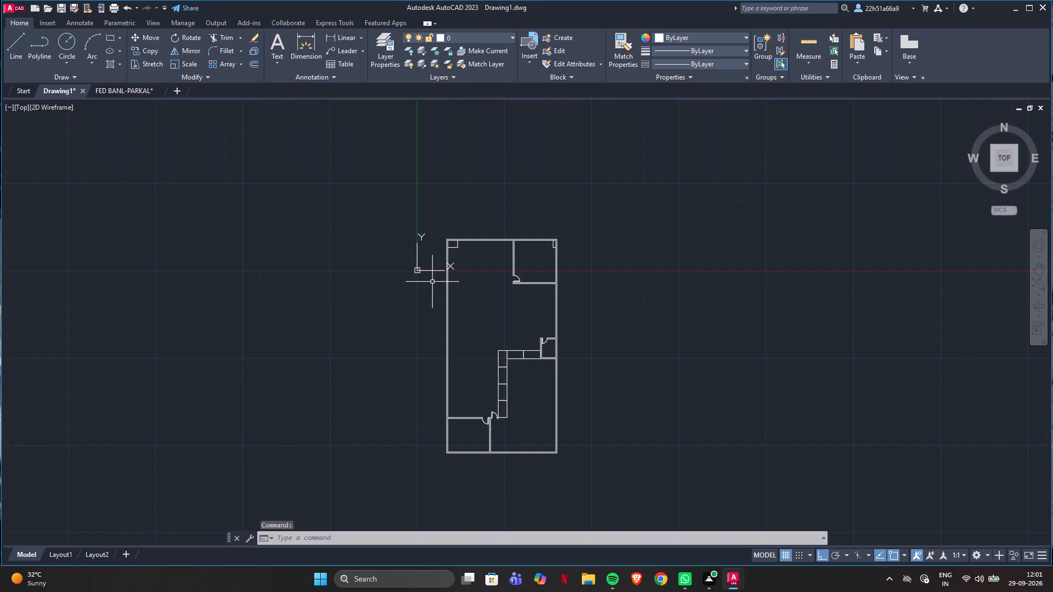
{"action": "key", "text": "ctrl+v"}
{"action": "scroll", "coordinate": [446, 452], "scroll_direction": "up", "scroll_amount": 3}
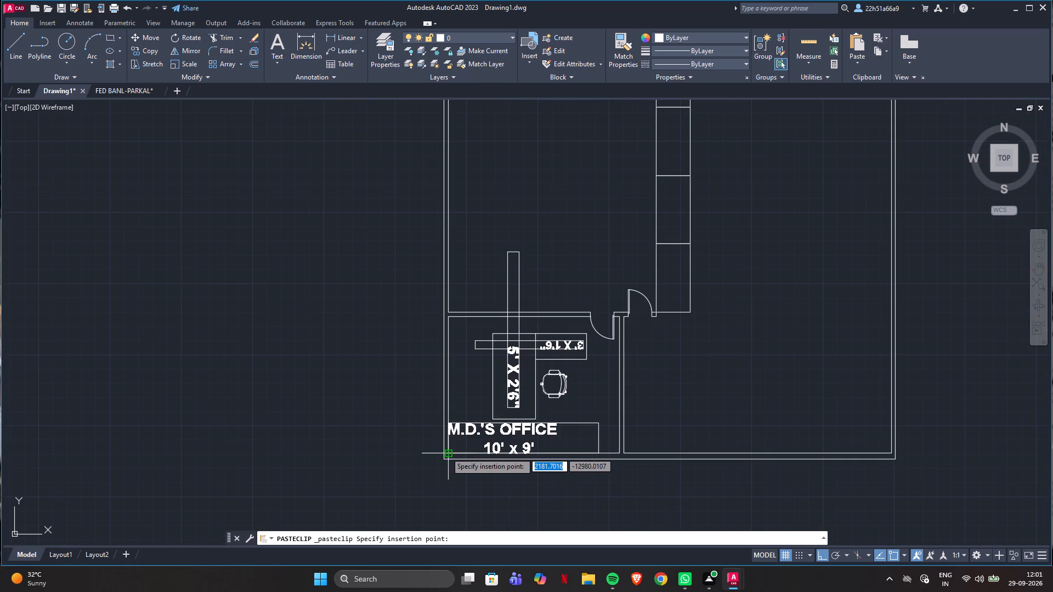
{"action": "scroll", "coordinate": [451, 447], "scroll_direction": "up", "scroll_amount": 1}
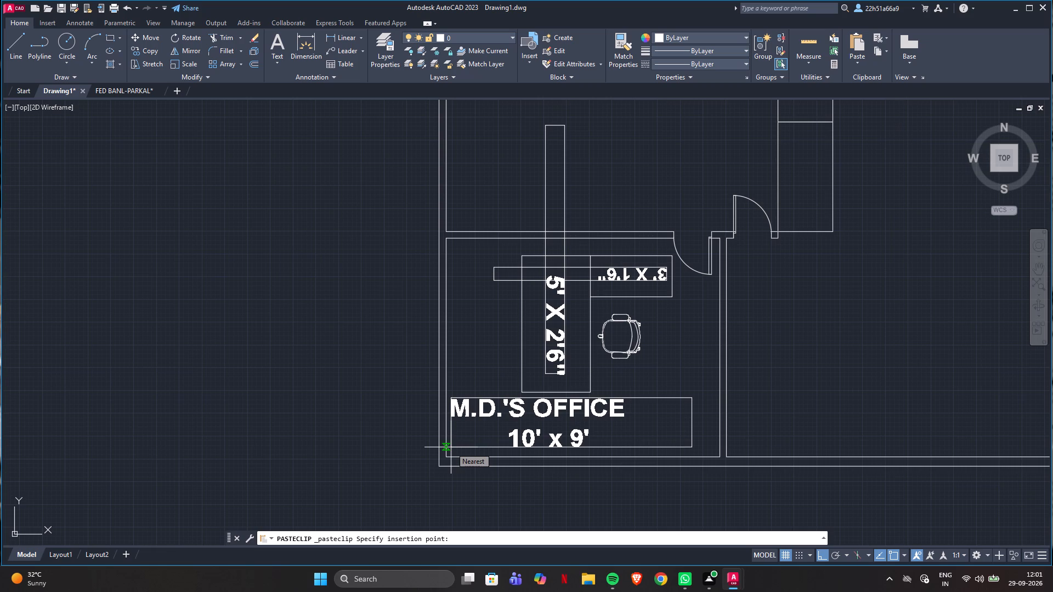
{"action": "left_click", "coordinate": [155, 452]}
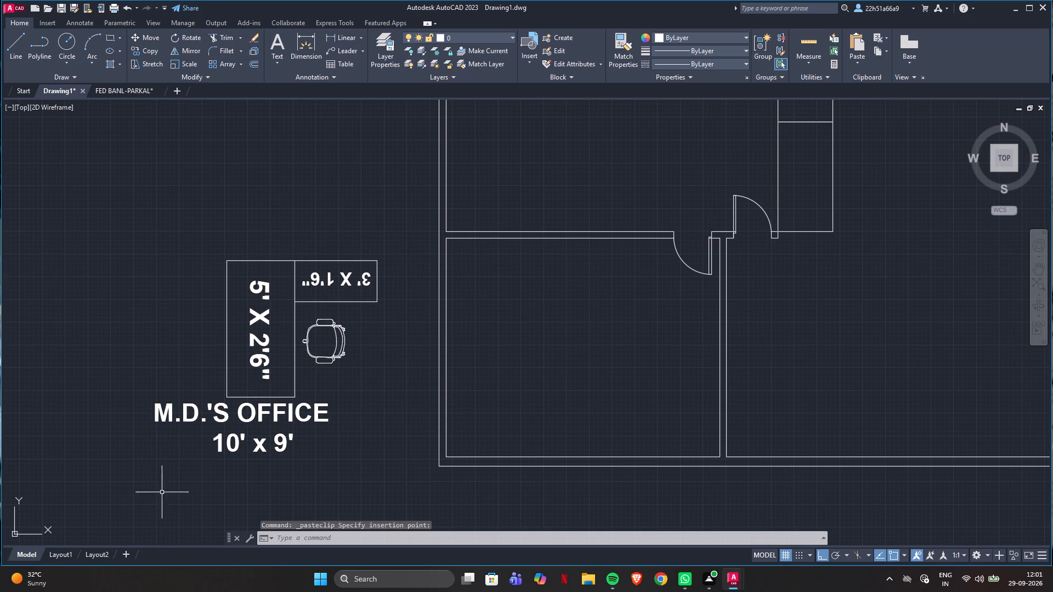
Mirror the pasted M.D.'s office furniture and label about a vertical line beside them, erasing the source objects.
{"action": "left_click_drag", "start_coordinate": [137, 492], "coordinate": [83, 253]}
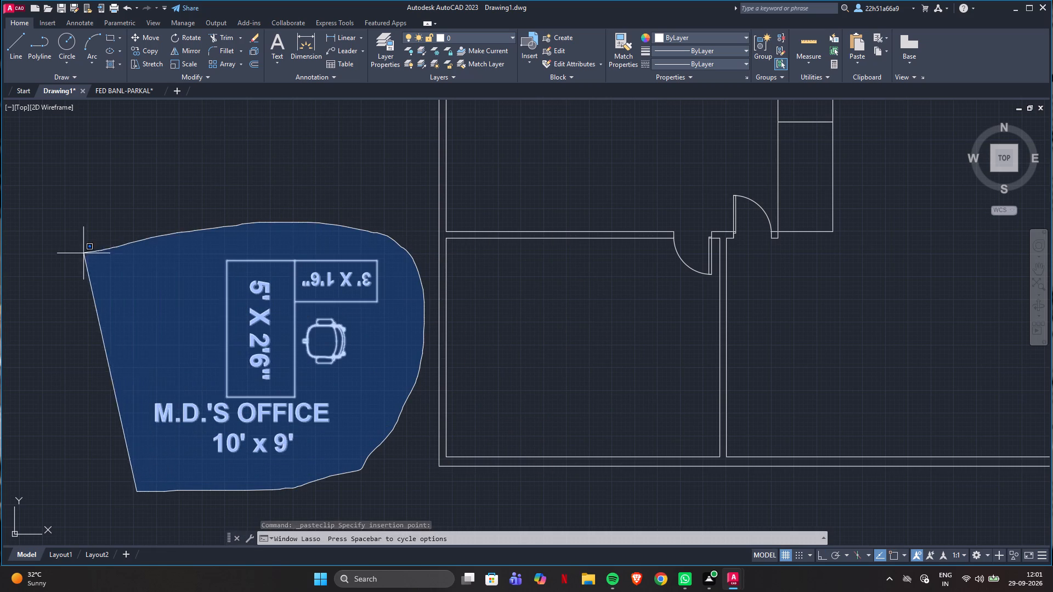
{"action": "left_click_drag", "start_coordinate": [83, 253], "coordinate": [81, 255]}
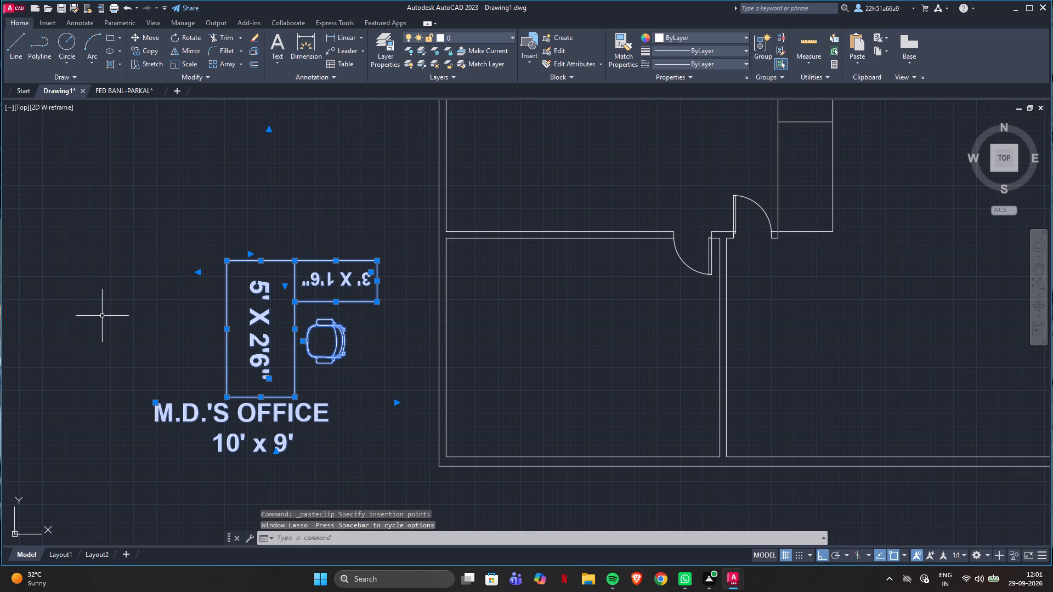
{"action": "type", "text": "mi"}
{"action": "key", "text": "Return"}
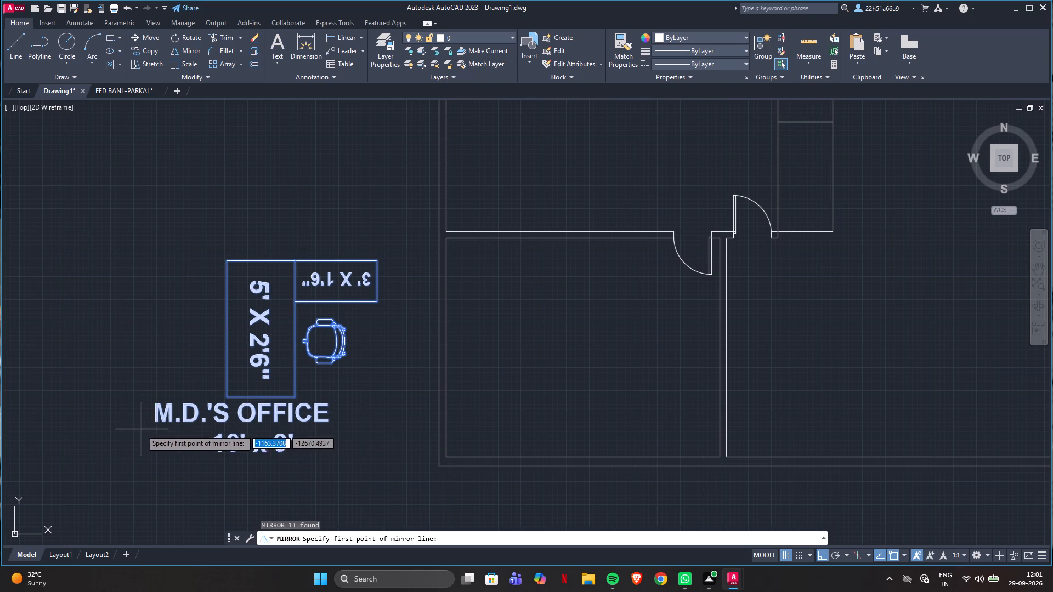
{"action": "left_click", "coordinate": [126, 441]}
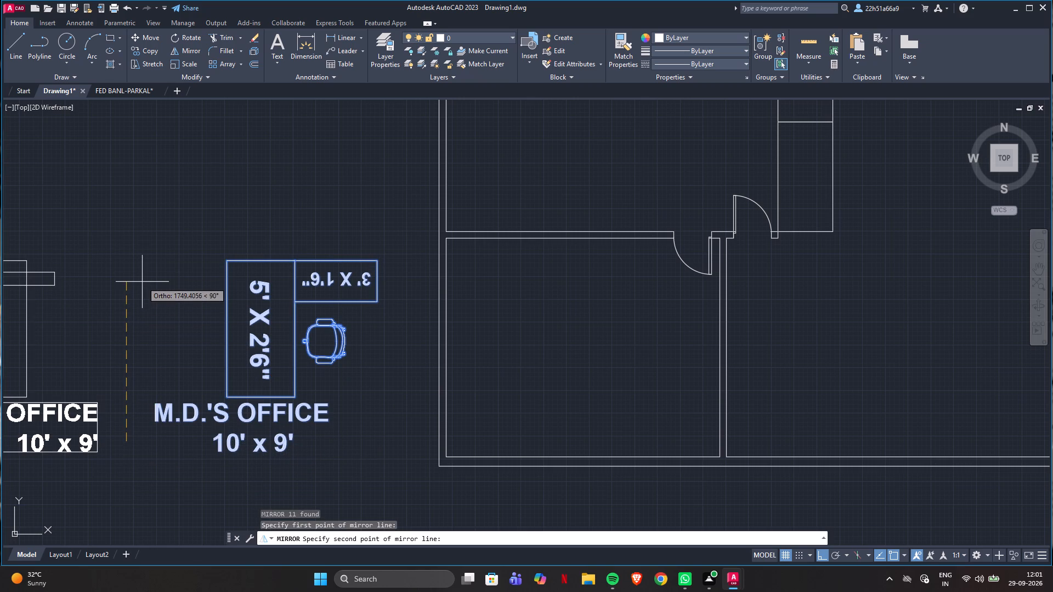
{"action": "scroll", "coordinate": [160, 272], "scroll_direction": "down", "scroll_amount": 2}
{"action": "scroll", "coordinate": [160, 261], "scroll_direction": "up", "scroll_amount": 2}
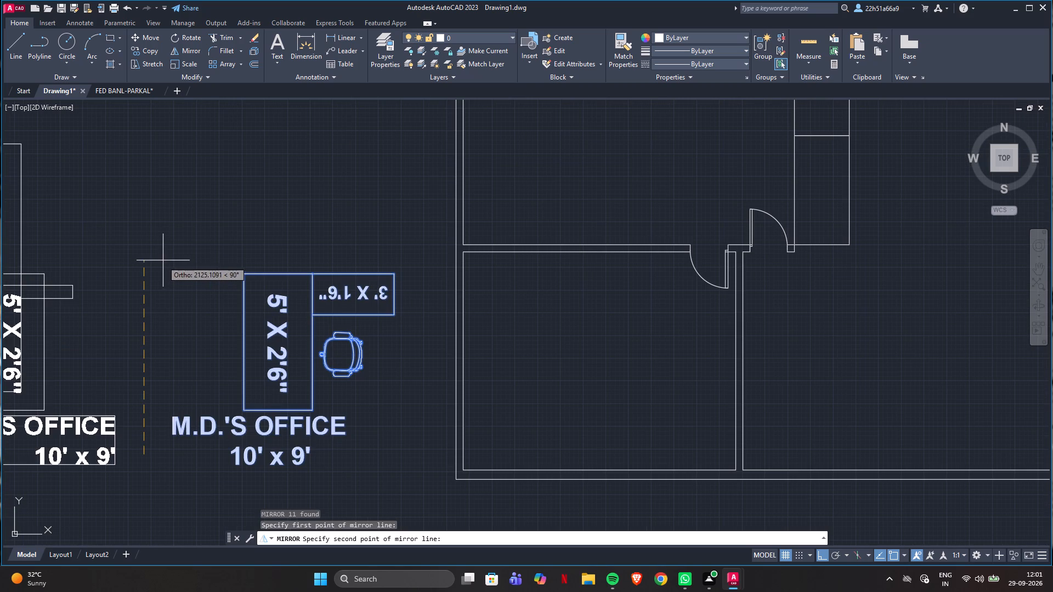
{"action": "left_click", "coordinate": [171, 254]}
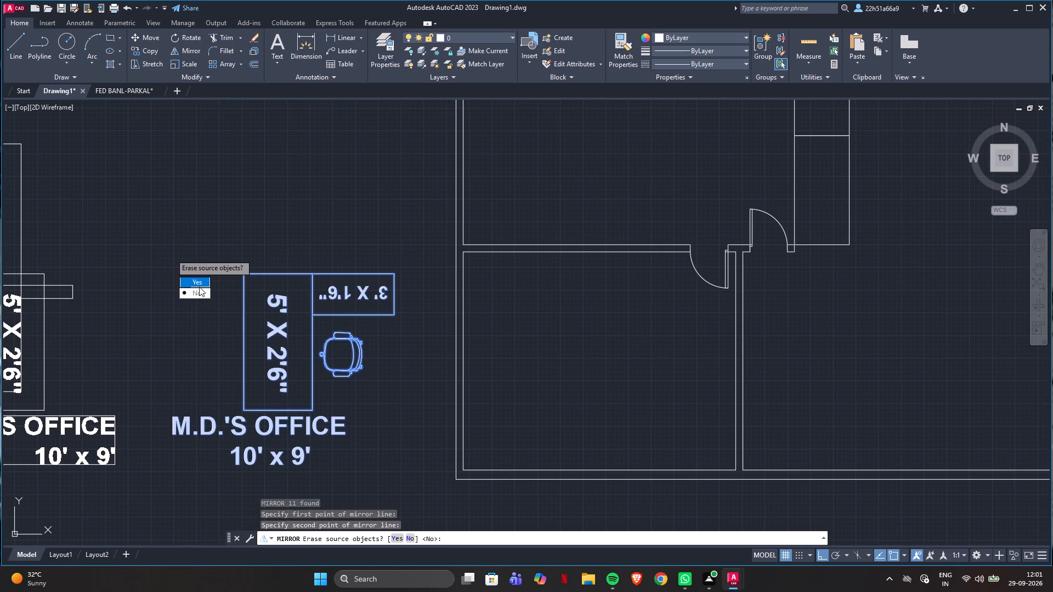
{"action": "left_click_drag", "start_coordinate": [199, 285], "coordinate": [171, 254]}
Move the mirrored furniture and label horizontally into the lower-left room, inside its walls.
{"action": "scroll", "coordinate": [316, 286], "scroll_direction": "down", "scroll_amount": 3}
{"action": "scroll", "coordinate": [214, 312], "scroll_direction": "up", "scroll_amount": 2}
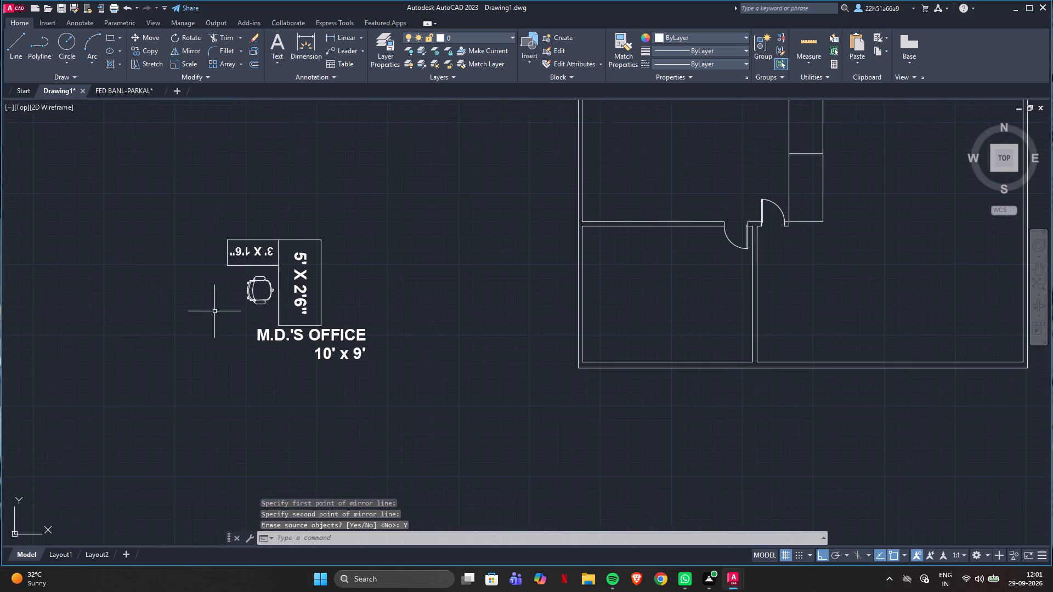
{"action": "left_click_drag", "start_coordinate": [188, 209], "coordinate": [172, 422]}
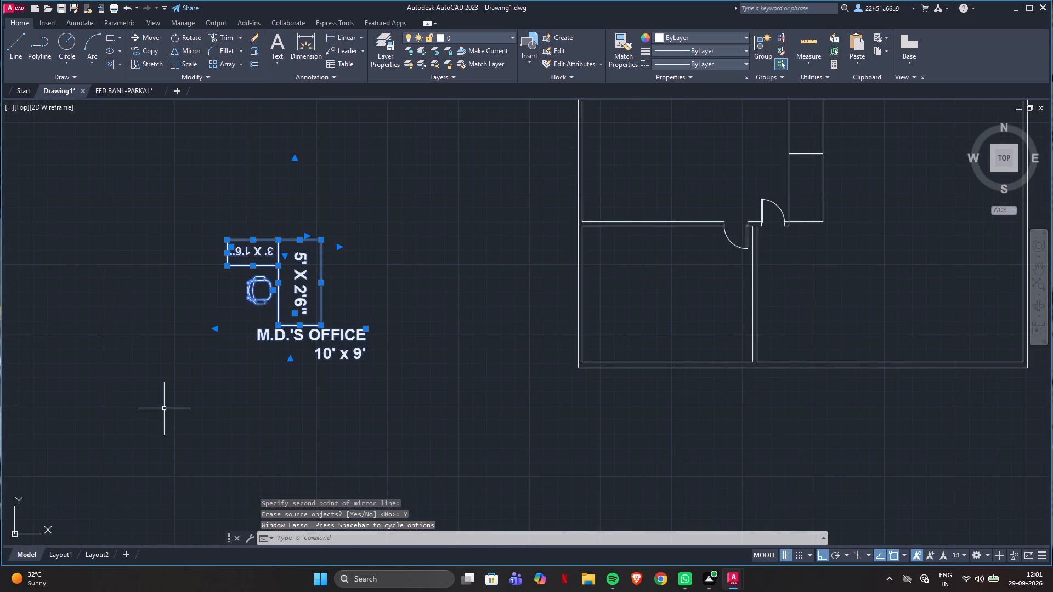
{"action": "key", "text": "m"}
{"action": "key", "text": "Return"}
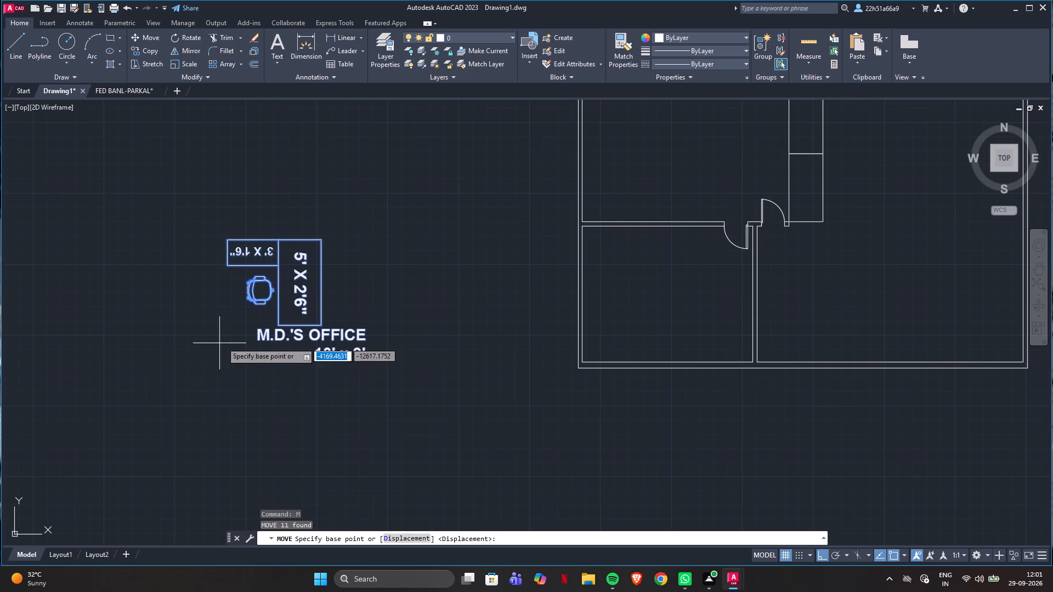
{"action": "left_click", "coordinate": [320, 241]}
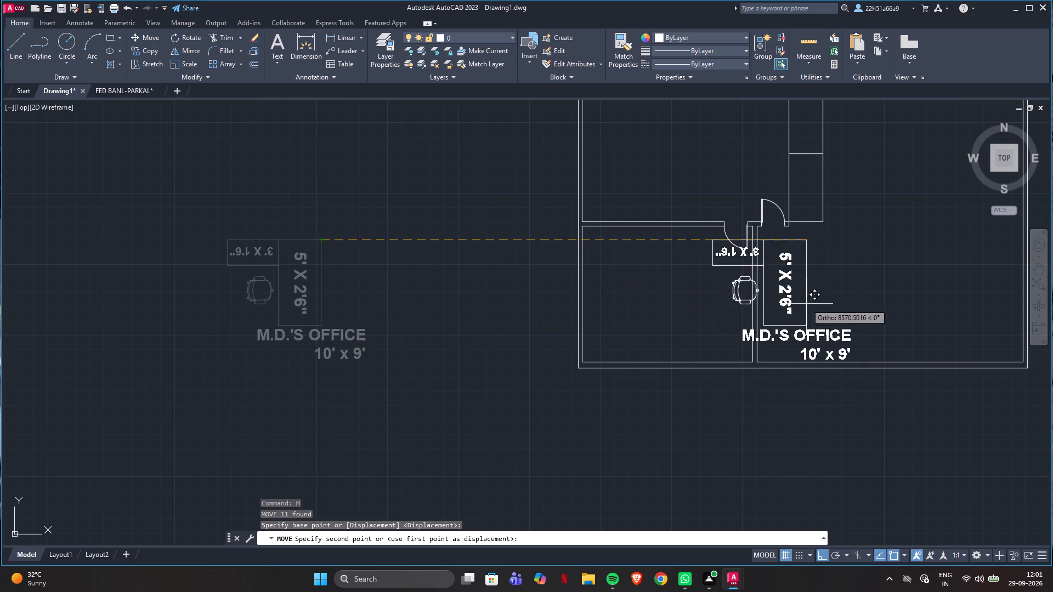
{"action": "scroll", "coordinate": [701, 298], "scroll_direction": "up", "scroll_amount": 1}
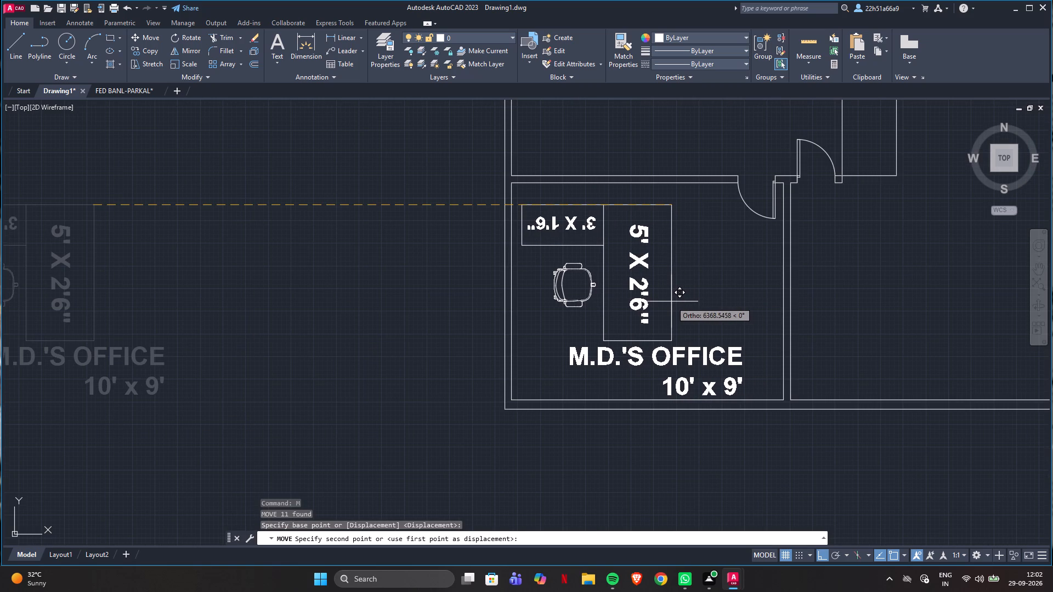
{"action": "left_click", "coordinate": [677, 300]}
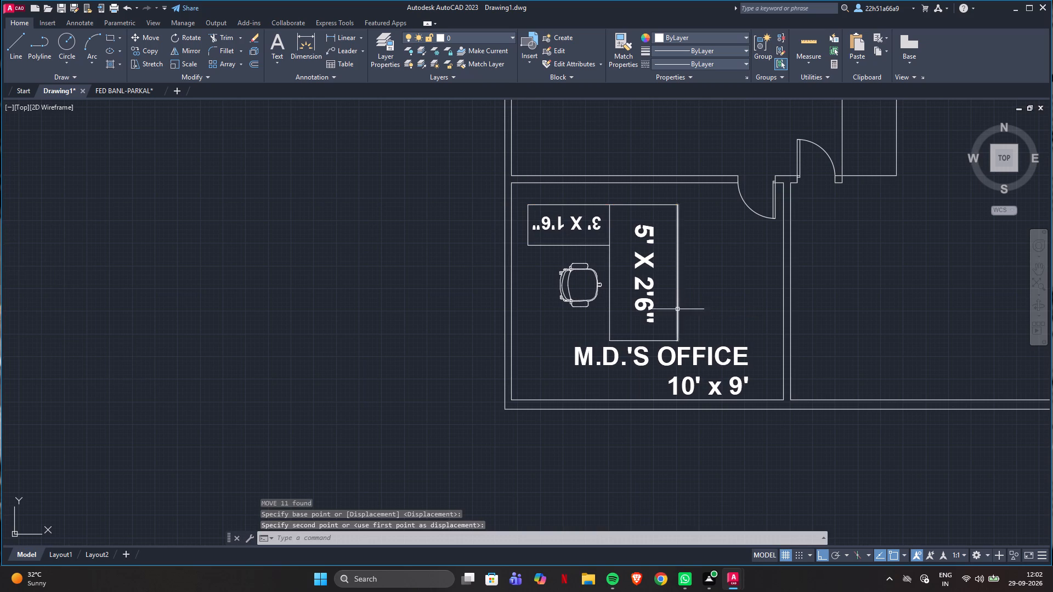
Move the M.D.'S OFFICE label up out of the lower-left room into the room above.
{"action": "left_click", "coordinate": [694, 361]}
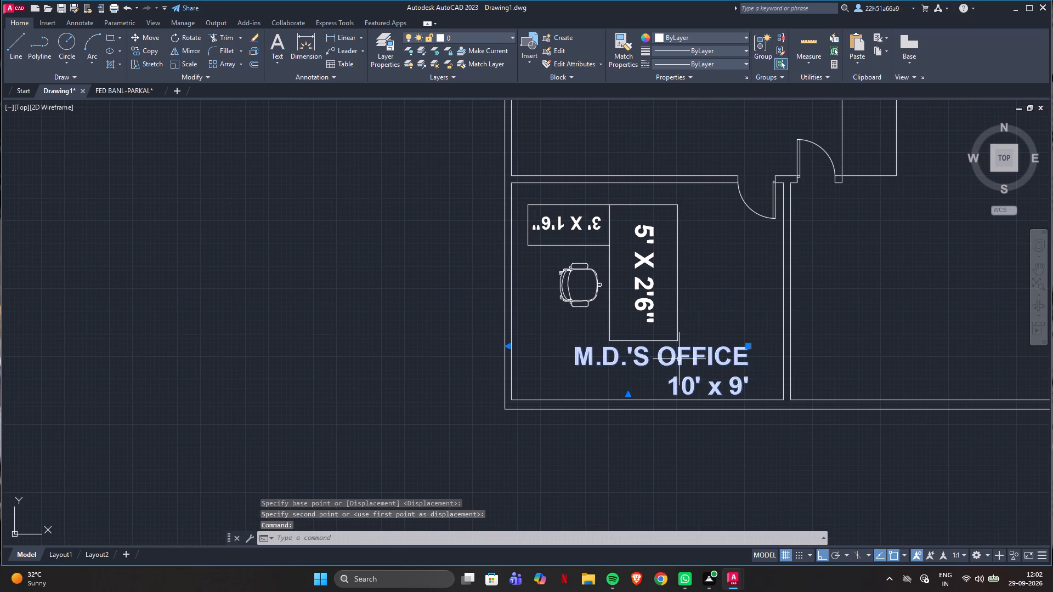
{"action": "left_click_drag", "start_coordinate": [680, 356], "coordinate": [689, 145]}
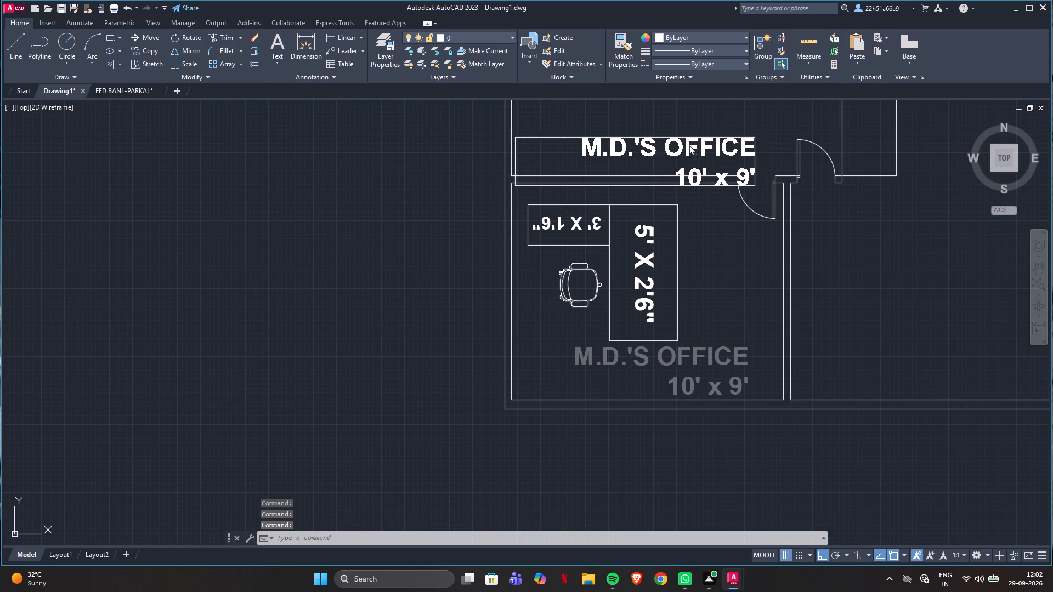
{"action": "left_click_drag", "start_coordinate": [689, 145], "coordinate": [707, 127]}
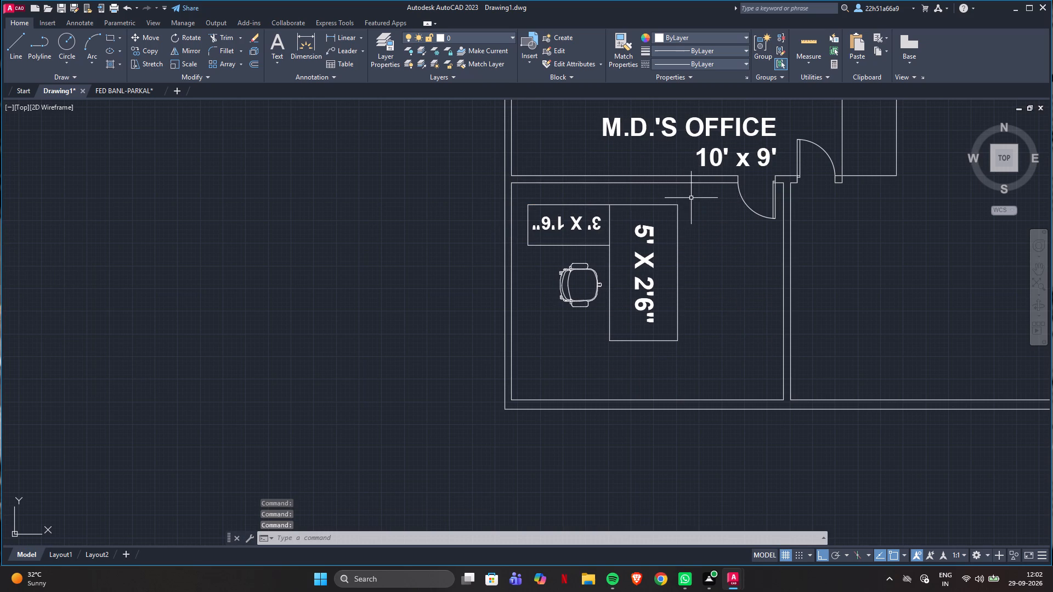
Mirror both desks, their size texts and the chair about the lower edge of the 5' X 2'6" desk, erasing the source objects.
{"action": "left_click_drag", "start_coordinate": [690, 198], "coordinate": [707, 409]}
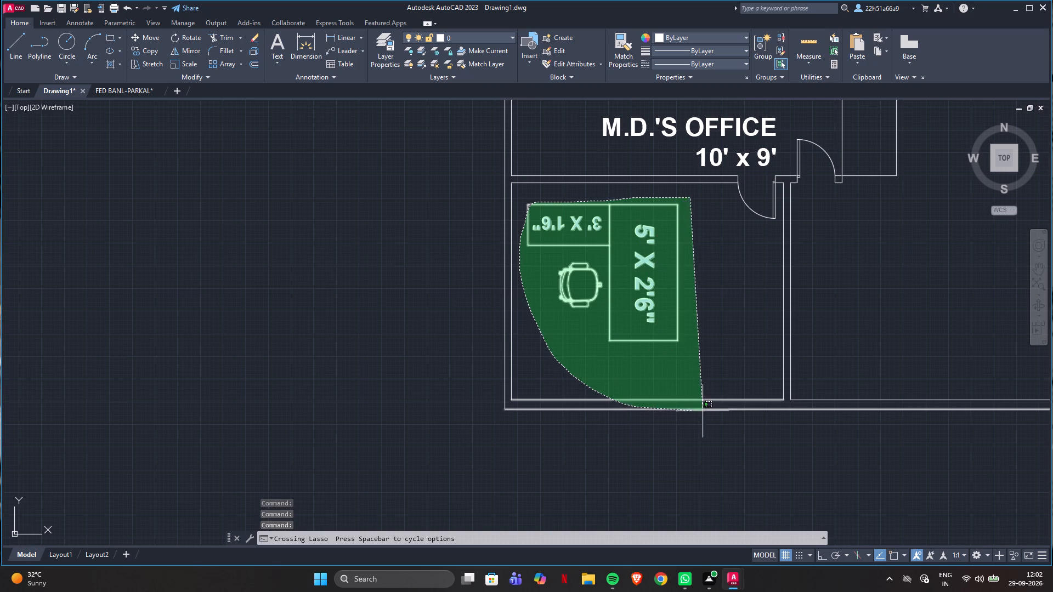
{"action": "left_click_drag", "start_coordinate": [707, 409], "coordinate": [714, 380]}
{"action": "key", "text": "Escape"}
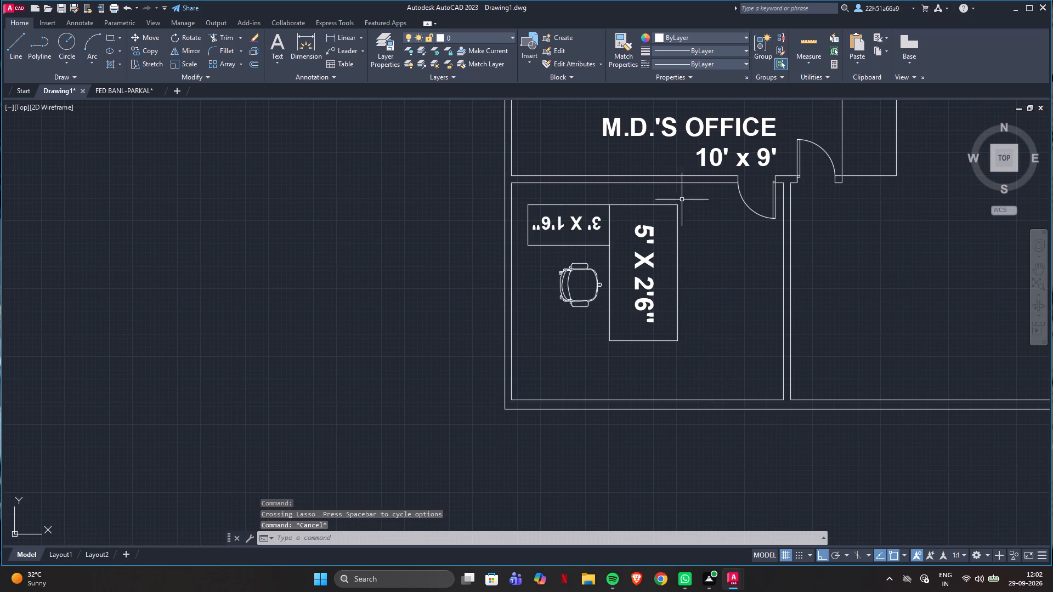
{"action": "left_click_drag", "start_coordinate": [698, 191], "coordinate": [522, 214]}
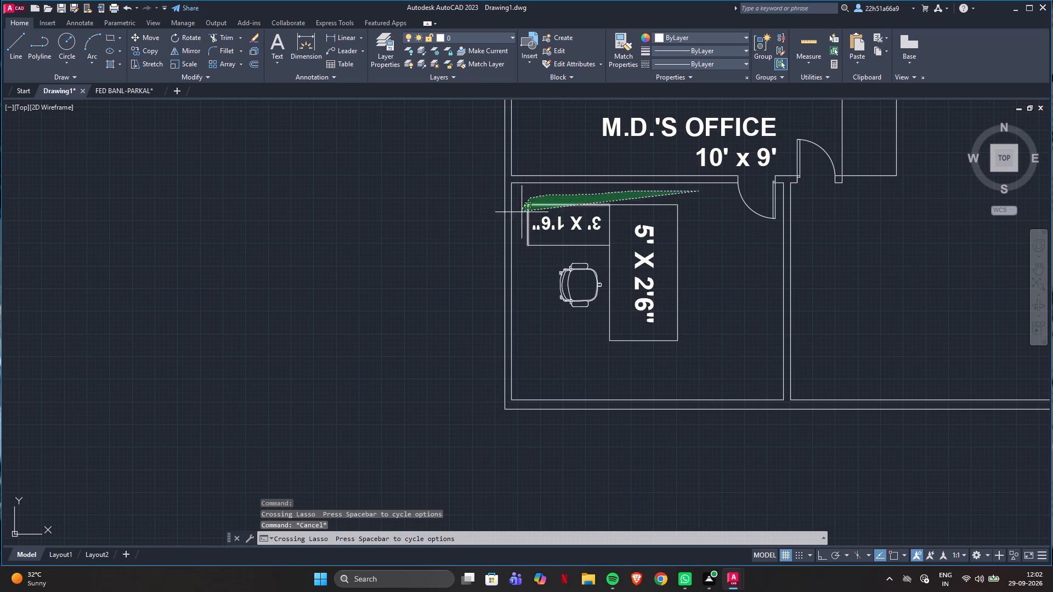
{"action": "left_click_drag", "start_coordinate": [522, 214], "coordinate": [713, 373]}
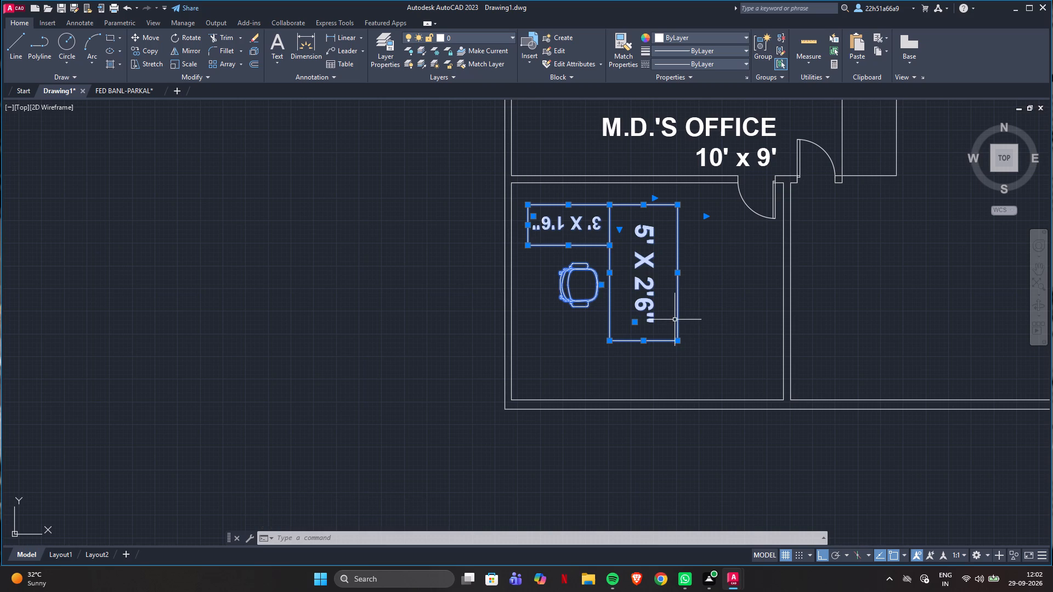
{"action": "type", "text": "mi"}
{"action": "key", "text": "Return"}
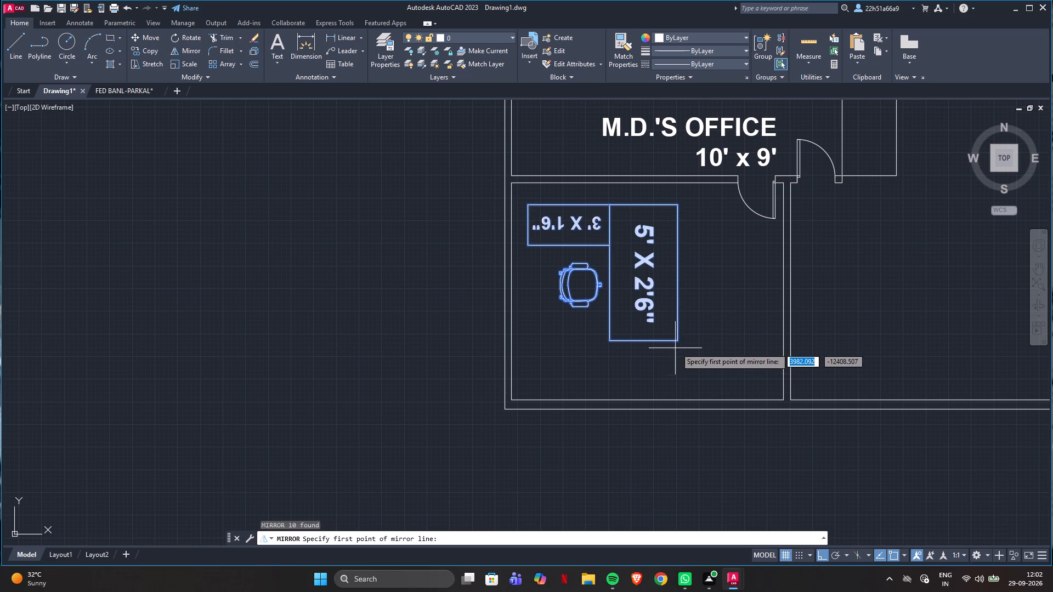
{"action": "left_click", "coordinate": [678, 343]}
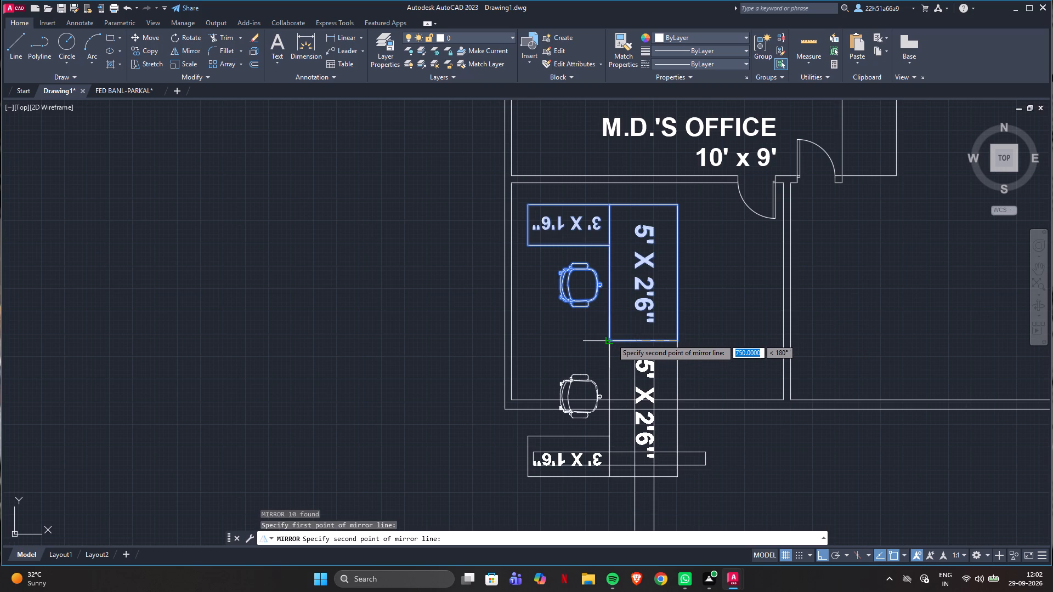
{"action": "left_click", "coordinate": [611, 339]}
{"action": "left_click_drag", "start_coordinate": [629, 366], "coordinate": [611, 339]}
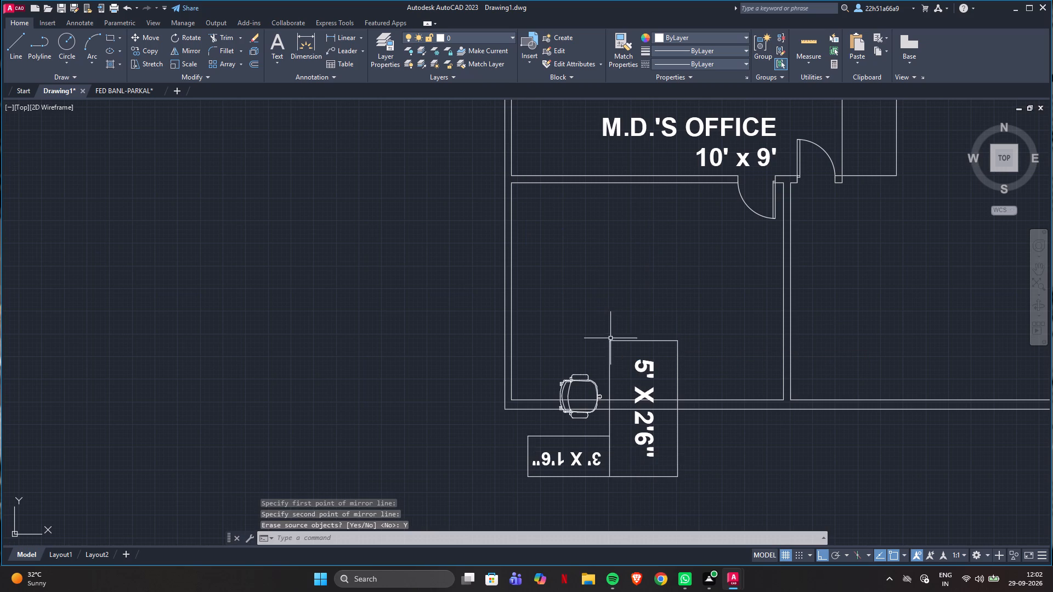
Move the furniture so the 3' X 1'6" desk's lower-left corner sits on the lower-left room's inner bottom-left corner.
{"action": "left_click_drag", "start_coordinate": [547, 316], "coordinate": [702, 396]}
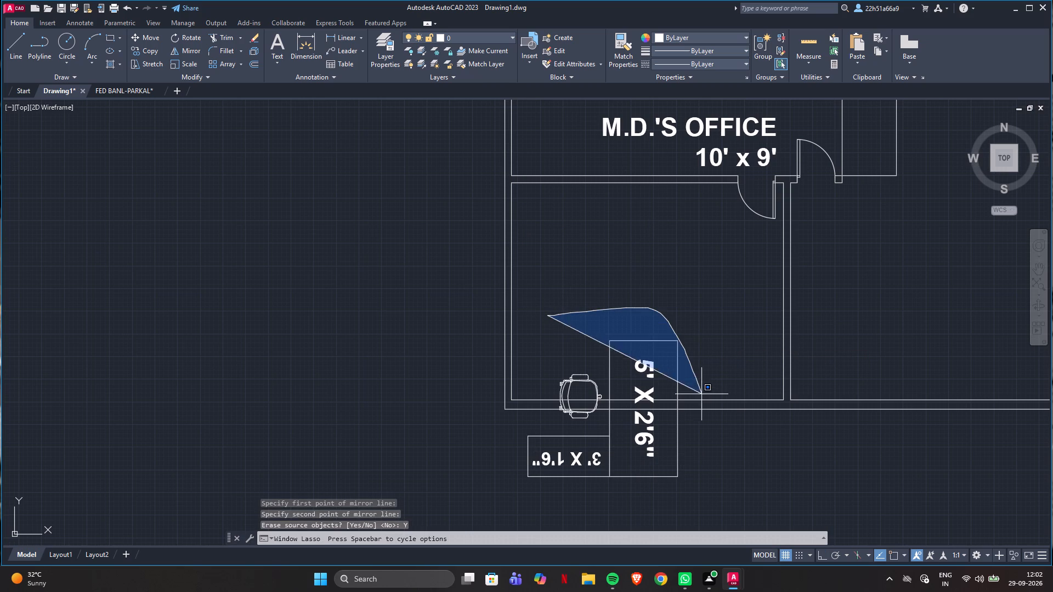
{"action": "left_click_drag", "start_coordinate": [702, 396], "coordinate": [477, 476]}
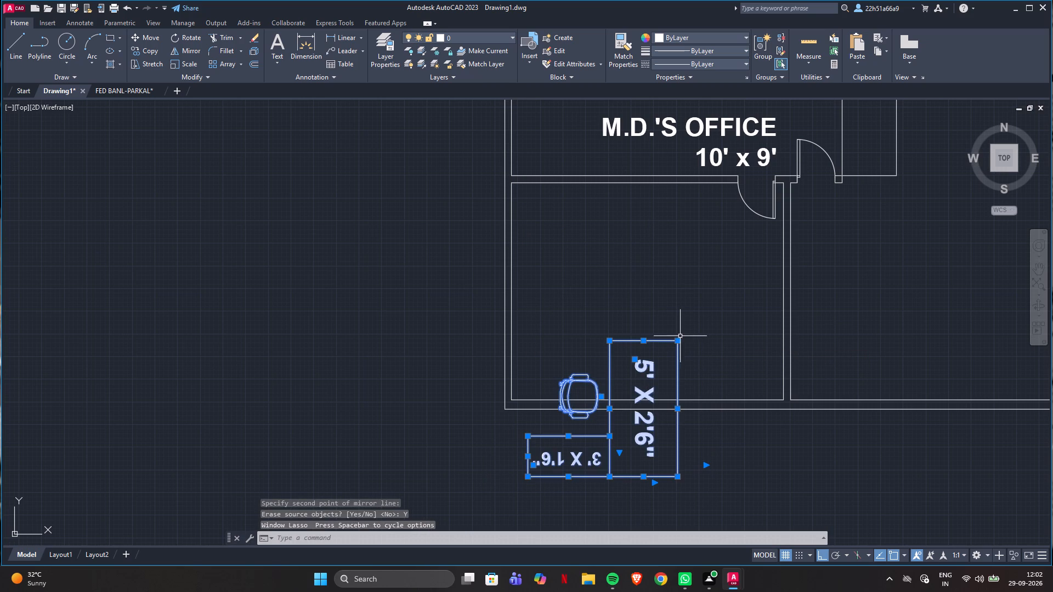
{"action": "left_click", "coordinate": [678, 341]}
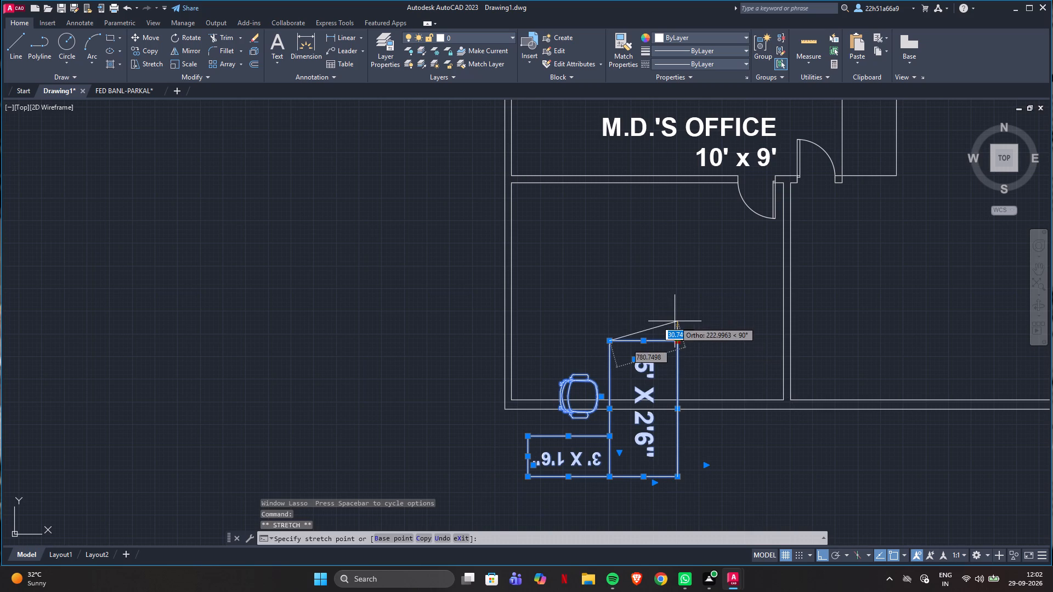
{"action": "key", "text": "Escape"}
{"action": "key", "text": "m"}
{"action": "key", "text": "Return"}
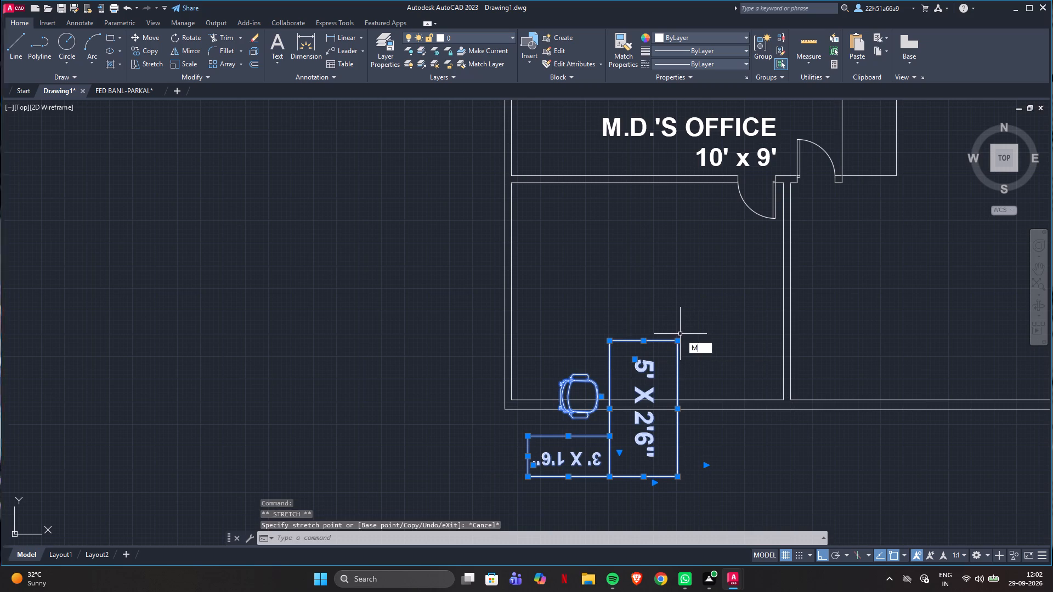
{"action": "left_click", "coordinate": [527, 480]}
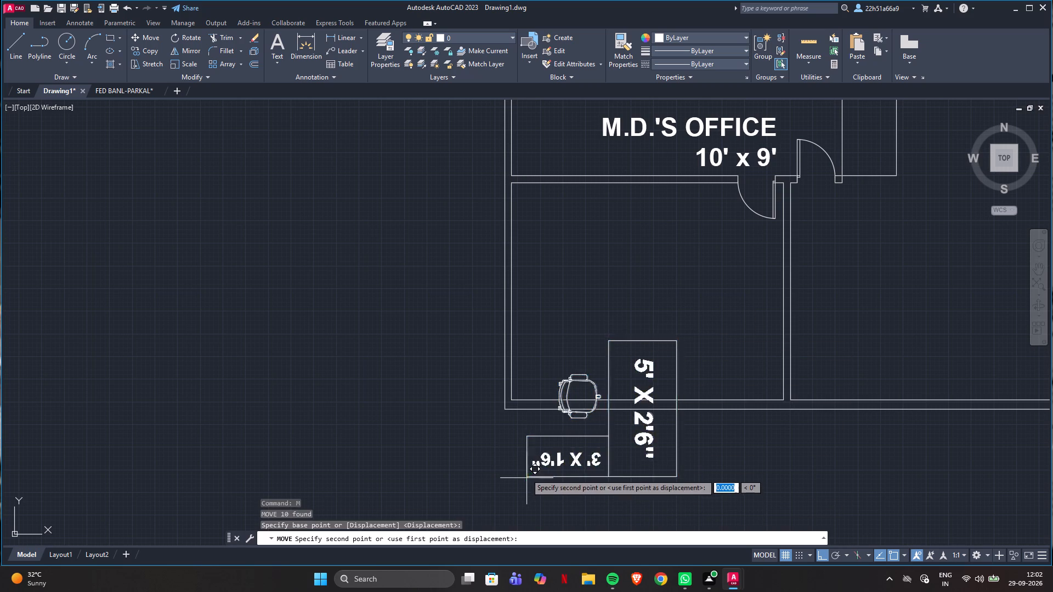
{"action": "left_click", "coordinate": [513, 397]}
Move the M.D.'S OFFICE label into the lower-left room, above the desks.
{"action": "left_click", "coordinate": [696, 121]}
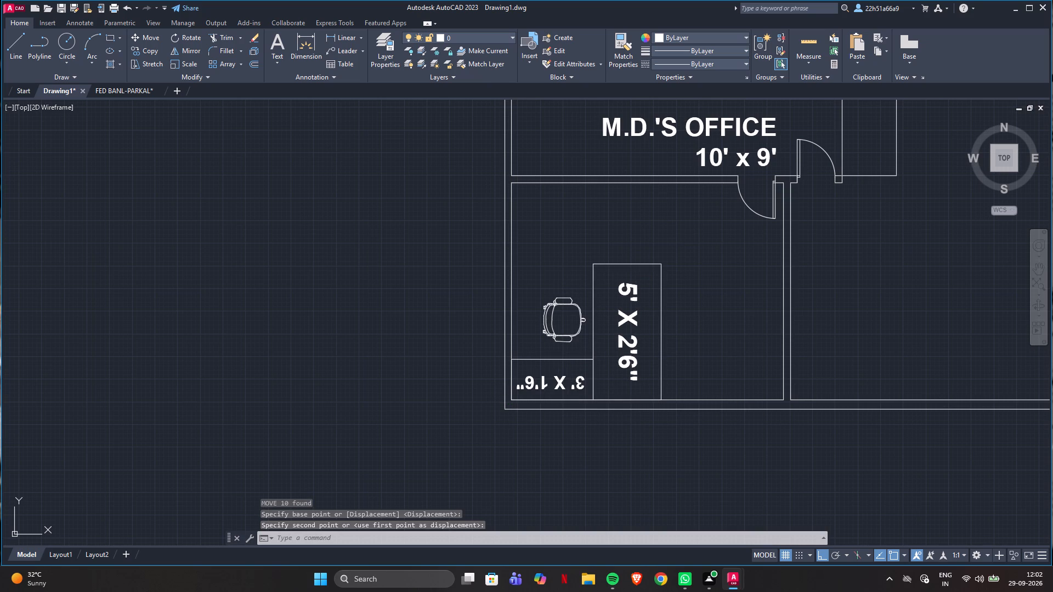
{"action": "left_click_drag", "start_coordinate": [605, 121], "coordinate": [597, 196]}
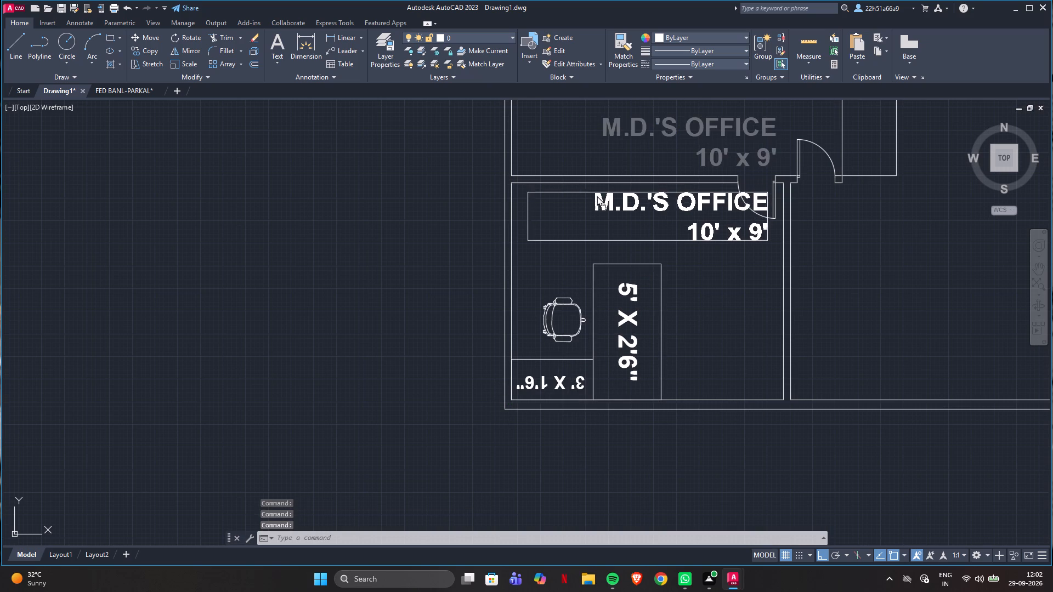
{"action": "left_click_drag", "start_coordinate": [597, 196], "coordinate": [560, 208]}
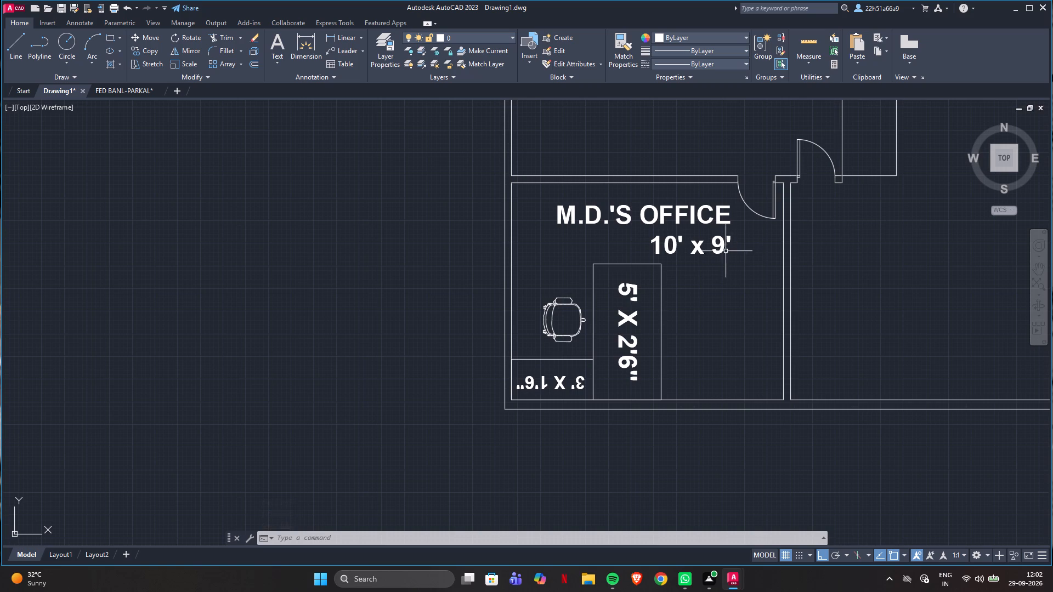
Change the room size in the M.D.'S OFFICE label to 10' x 8' and narrow its text frame to fit the title.
{"action": "triple_click", "coordinate": [722, 249]}
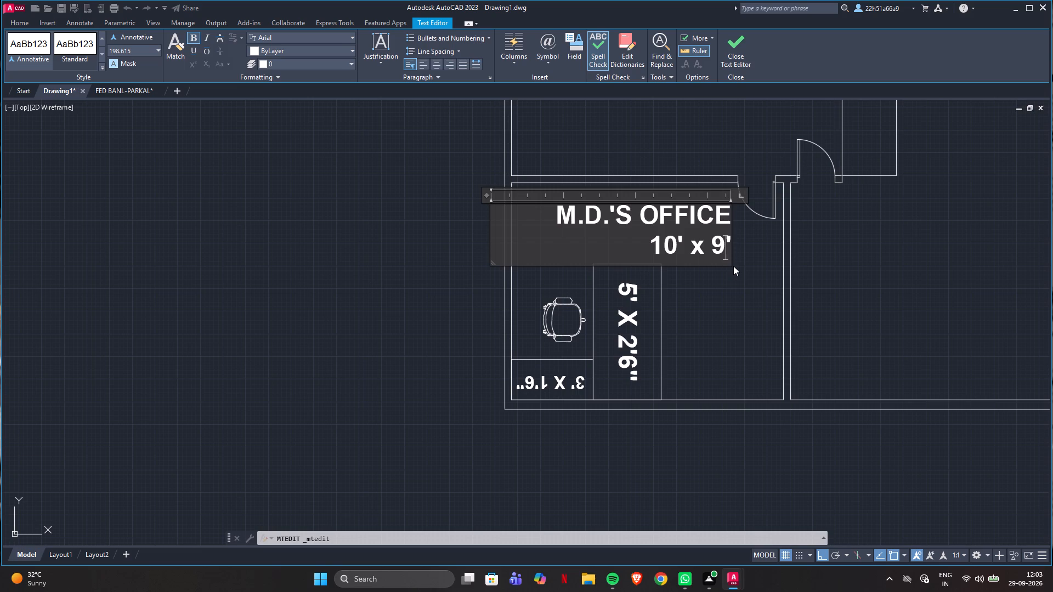
{"action": "key", "text": "BackSpace"}
{"action": "key", "text": "8"}
{"action": "left_click_drag", "start_coordinate": [486, 195], "coordinate": [548, 195]}
Try to shift the 10' x 8' line under the M.D.'S OFFICE title using spaces and the frame width, and finish editing the label.
{"action": "left_click", "coordinate": [653, 249]}
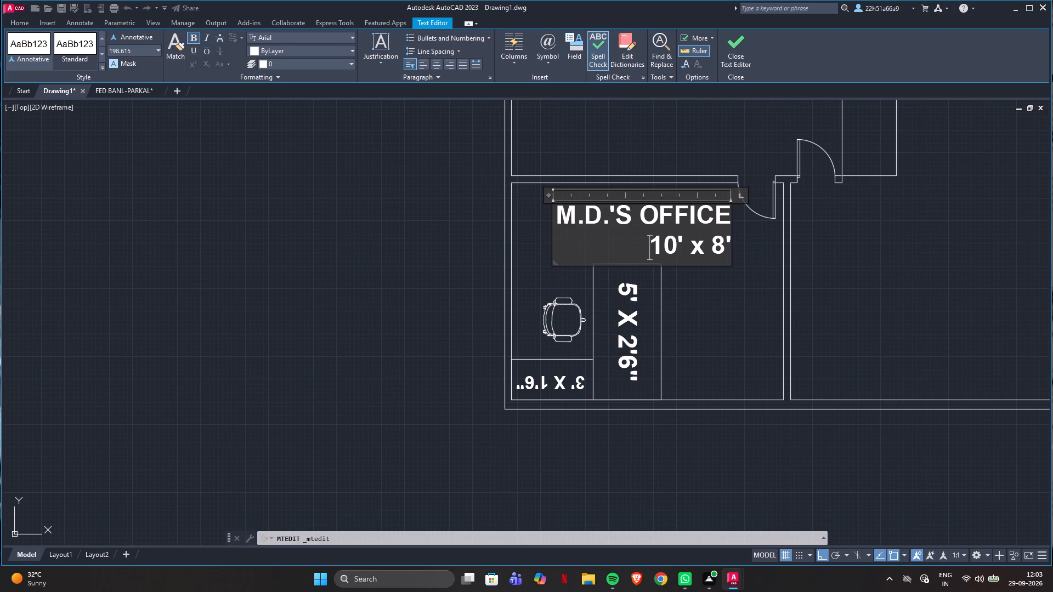
{"action": "key", "text": "BackSpace"}
{"action": "key", "text": "BackSpace"}
{"action": "key", "text": "BackSpace"}
{"action": "key", "text": "BackSpace"}
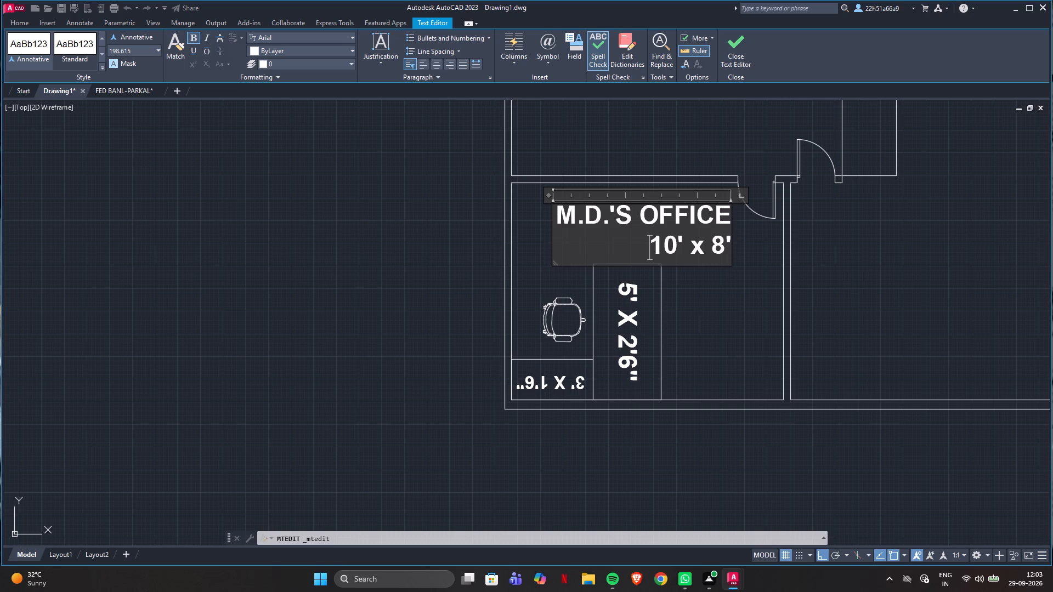
{"action": "left_click", "coordinate": [729, 243]}
{"action": "key", "text": "space"}
{"action": "key", "text": "space"}
{"action": "left_click_drag", "start_coordinate": [730, 200], "coordinate": [767, 200]}
{"action": "left_click_drag", "start_coordinate": [767, 200], "coordinate": [744, 201]}
{"action": "left_click", "coordinate": [737, 50]}
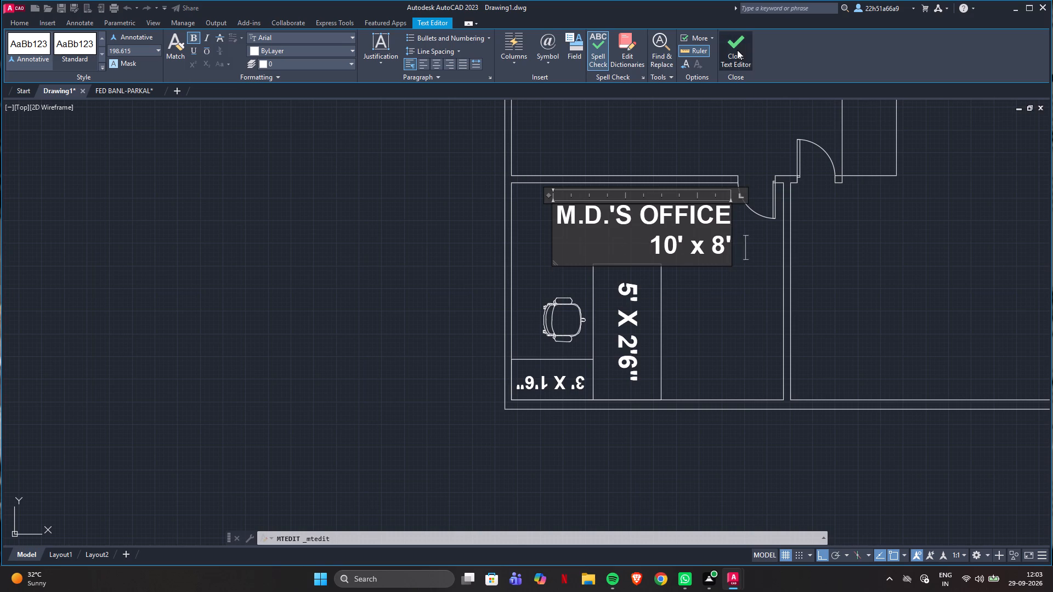
Draw a 600 wide by 1200 long rectangle with lines along the left wall's inner face, directly below the top-left corner column.
{"action": "scroll", "coordinate": [733, 303], "scroll_direction": "down", "scroll_amount": 4}
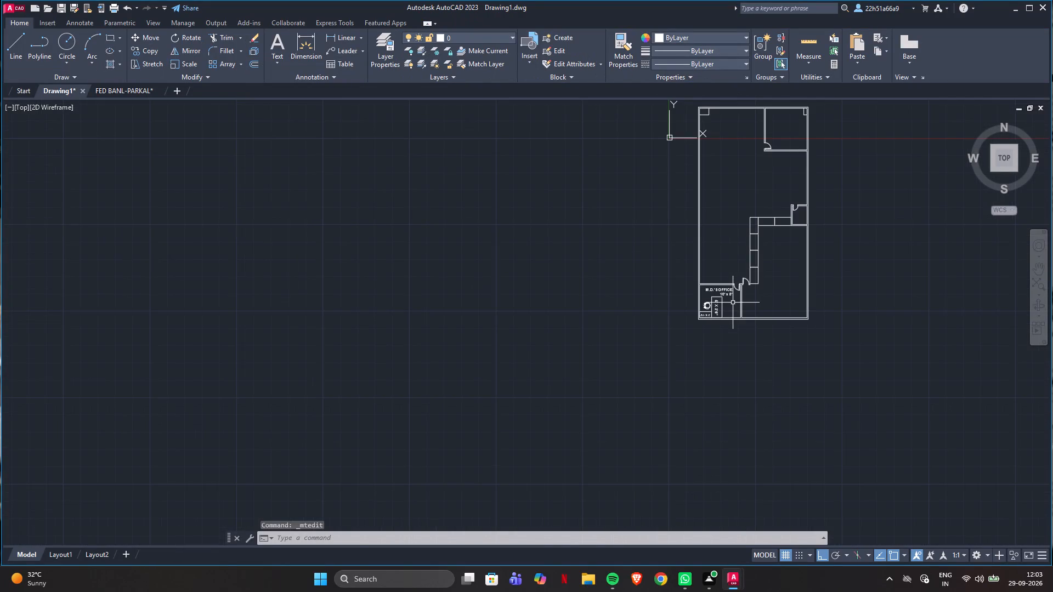
{"action": "scroll", "coordinate": [800, 281], "scroll_direction": "down", "scroll_amount": 2}
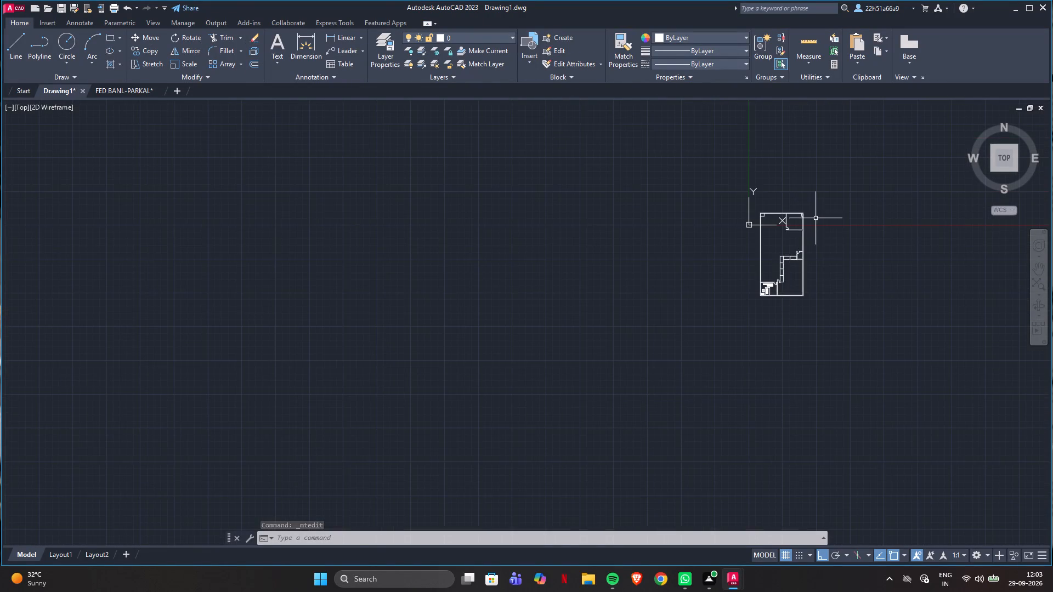
{"action": "scroll", "coordinate": [816, 218], "scroll_direction": "up", "scroll_amount": 2}
{"action": "scroll", "coordinate": [757, 322], "scroll_direction": "up", "scroll_amount": 1}
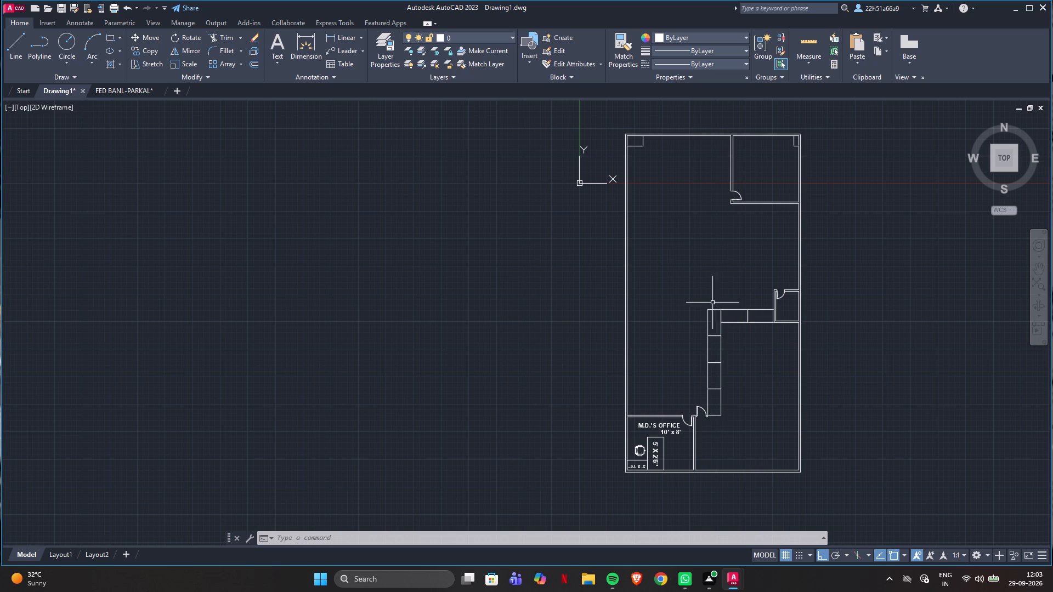
{"action": "left_click", "coordinate": [9, 47]}
{"action": "scroll", "coordinate": [618, 133], "scroll_direction": "up", "scroll_amount": 2}
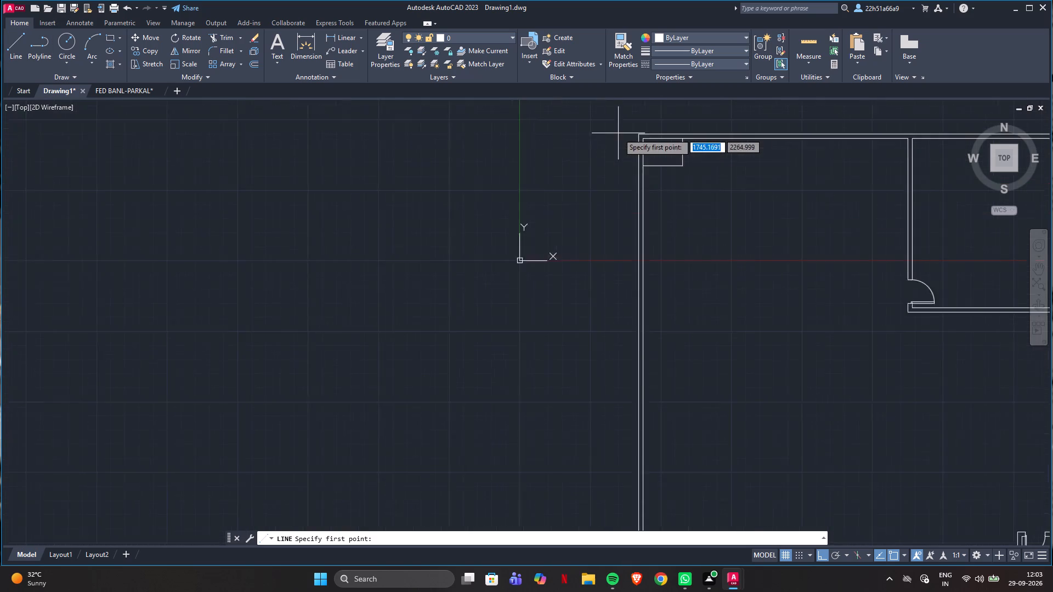
{"action": "scroll", "coordinate": [618, 133], "scroll_direction": "up", "scroll_amount": 1}
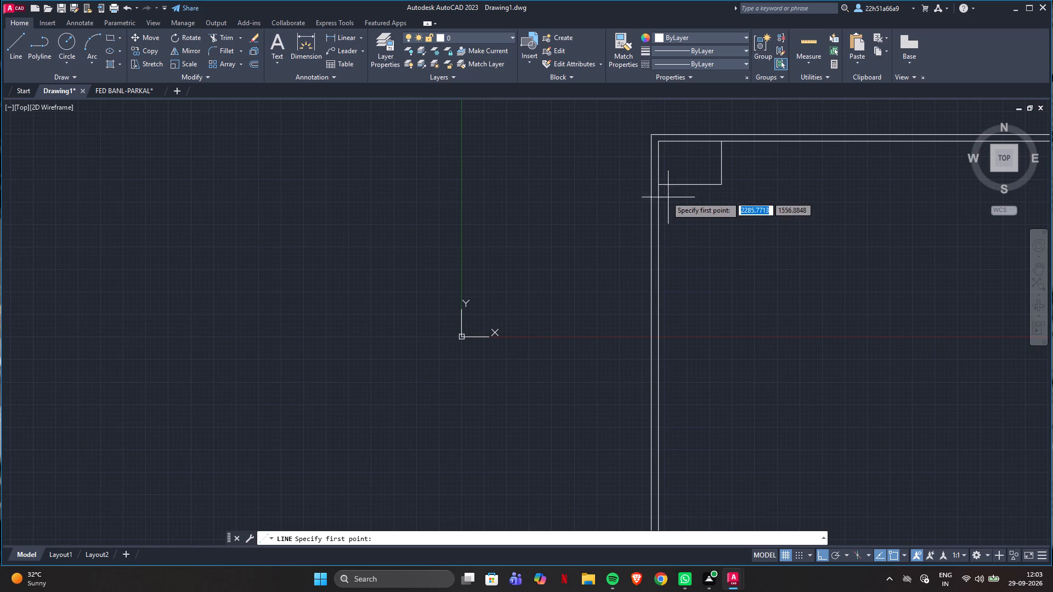
{"action": "left_click", "coordinate": [658, 187]}
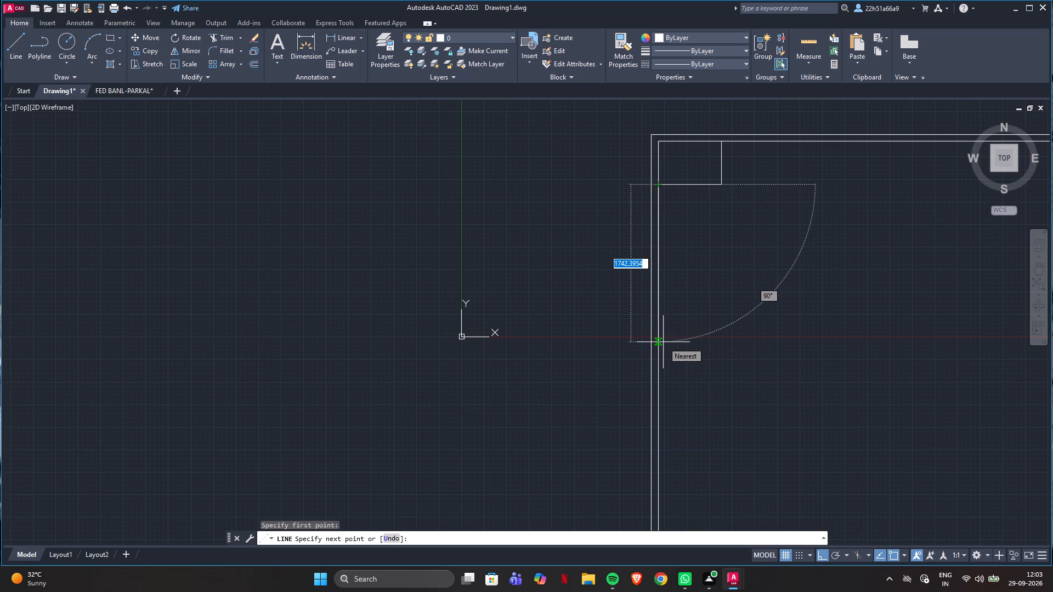
{"action": "type", "text": "1200"}
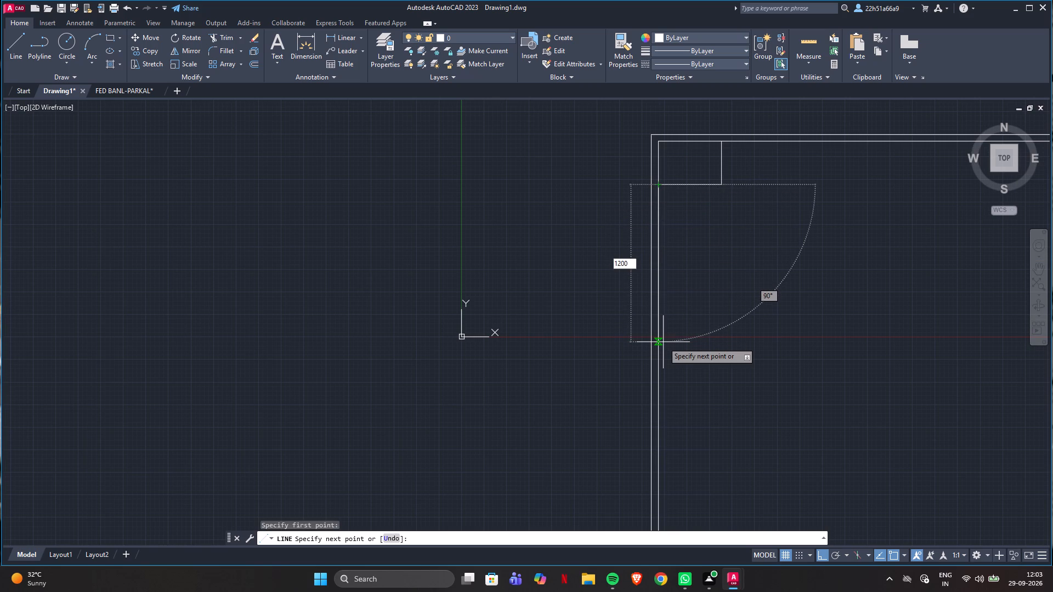
{"action": "key", "text": "Return"}
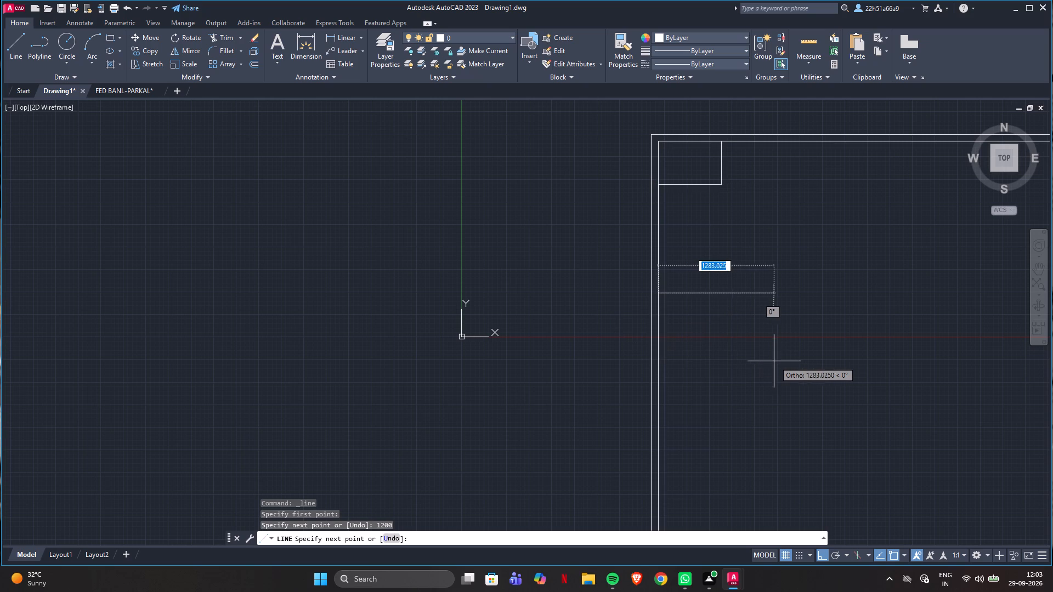
{"action": "type", "text": "600"}
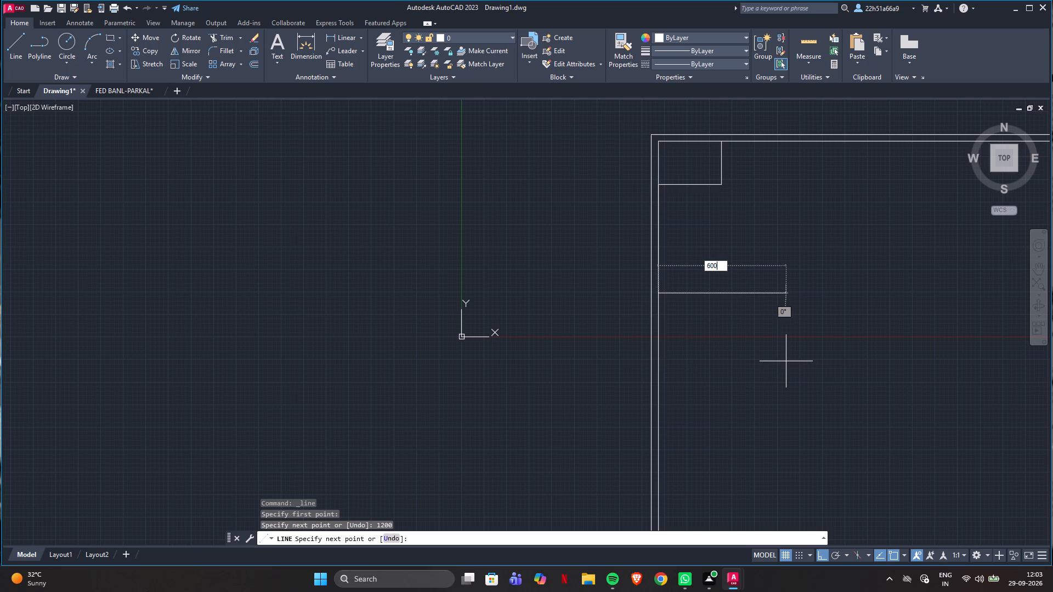
{"action": "key", "text": "Return"}
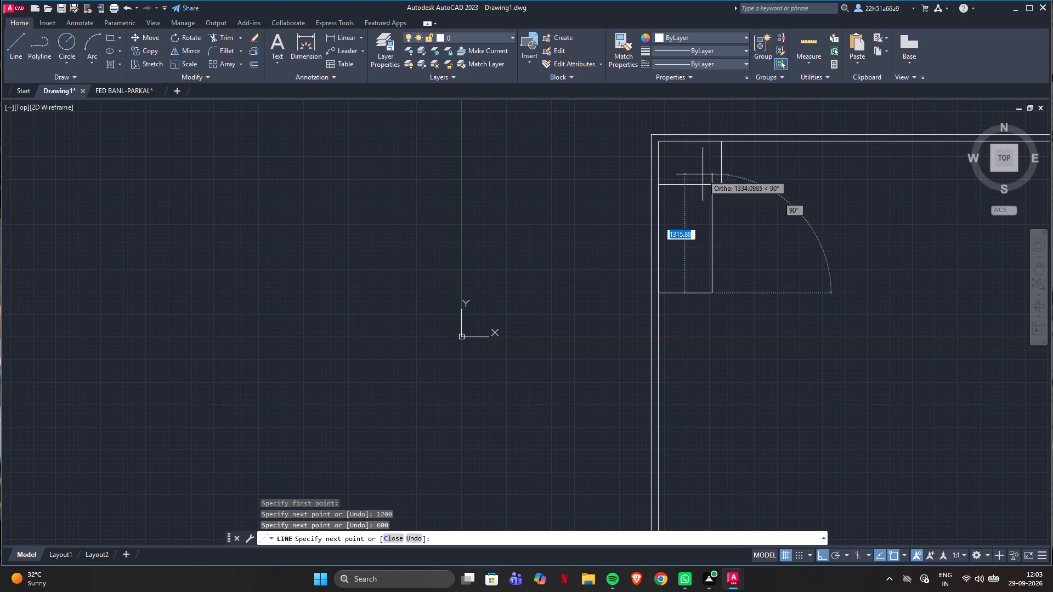
{"action": "left_click", "coordinate": [712, 186]}
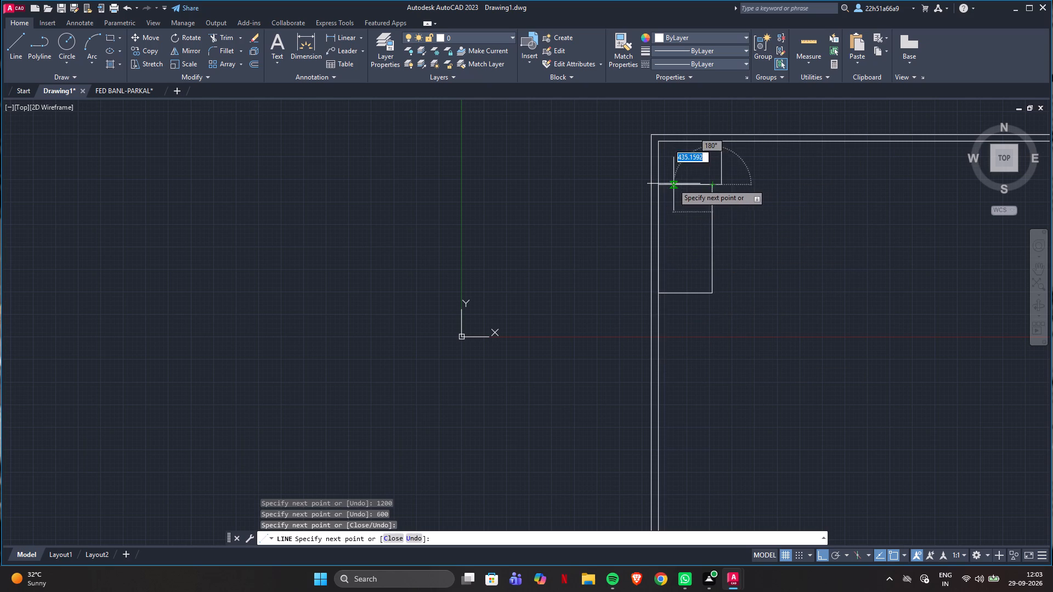
{"action": "left_click", "coordinate": [660, 184]}
{"action": "key", "text": "Escape"}
Draw a 470 wide by 270 deep rectangle with lines on the left wall's inner face, starting 3620 below the 600 x 1200 rectangle's lower-left corner.
{"action": "scroll", "coordinate": [692, 265], "scroll_direction": "down", "scroll_amount": 2}
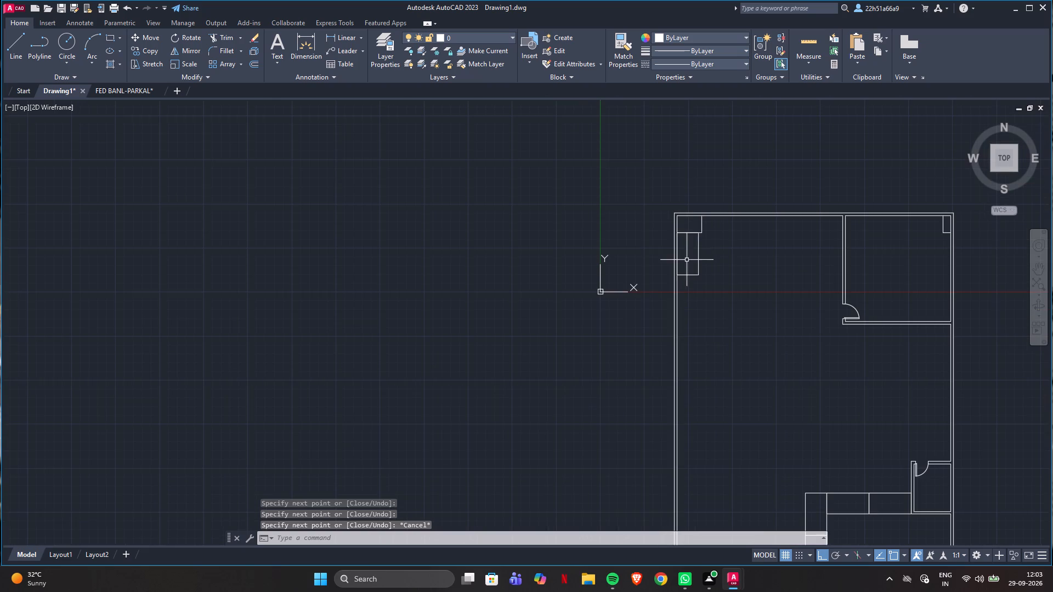
{"action": "scroll", "coordinate": [795, 238], "scroll_direction": "up", "scroll_amount": 2}
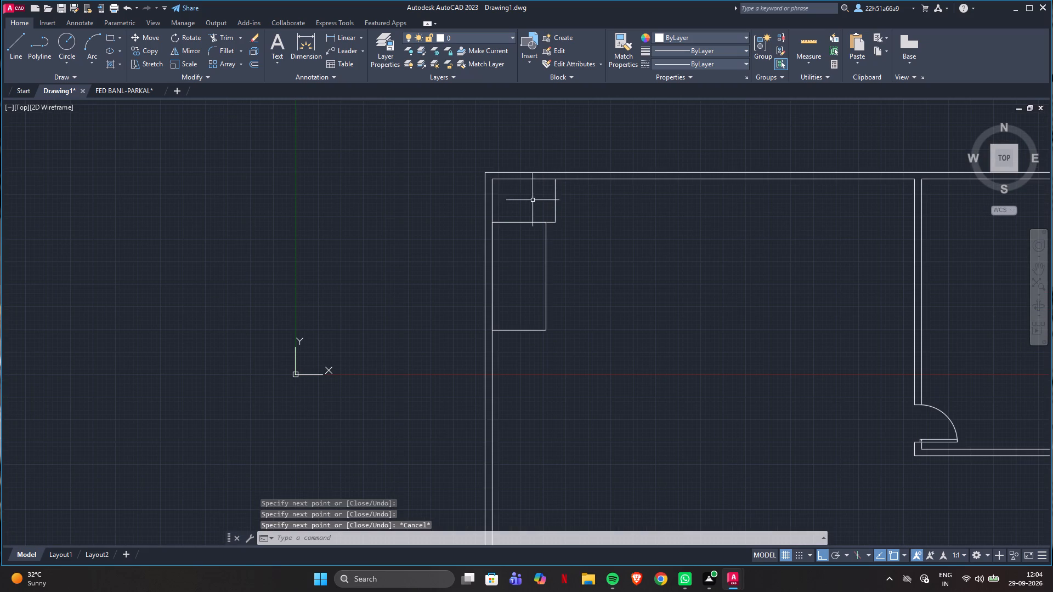
{"action": "scroll", "coordinate": [610, 204], "scroll_direction": "down", "scroll_amount": 2}
{"action": "scroll", "coordinate": [768, 269], "scroll_direction": "down", "scroll_amount": 1}
{"action": "scroll", "coordinate": [713, 304], "scroll_direction": "up", "scroll_amount": 1}
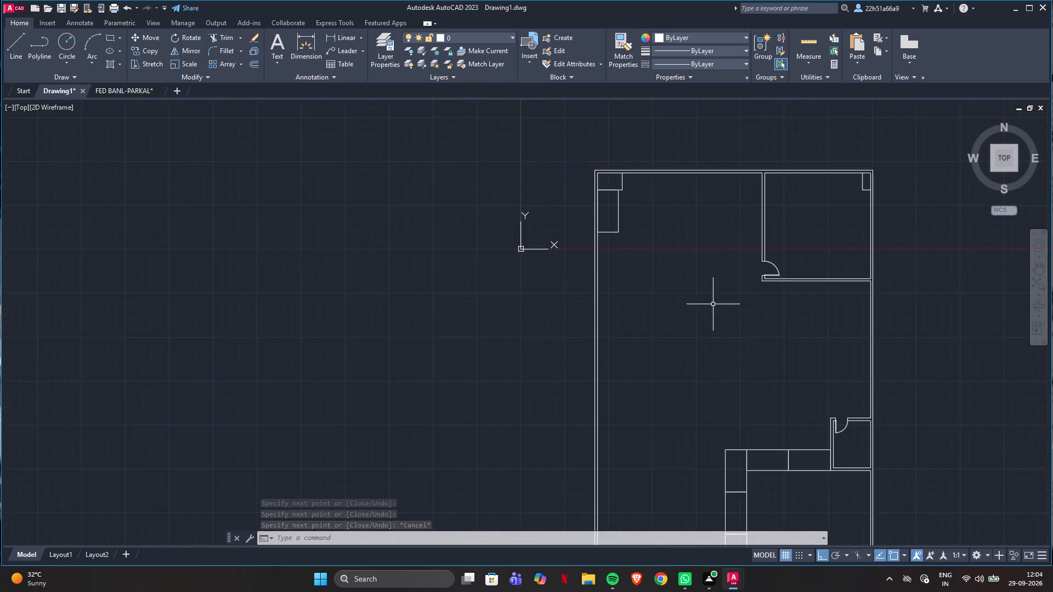
{"action": "scroll", "coordinate": [713, 304], "scroll_direction": "up", "scroll_amount": 2}
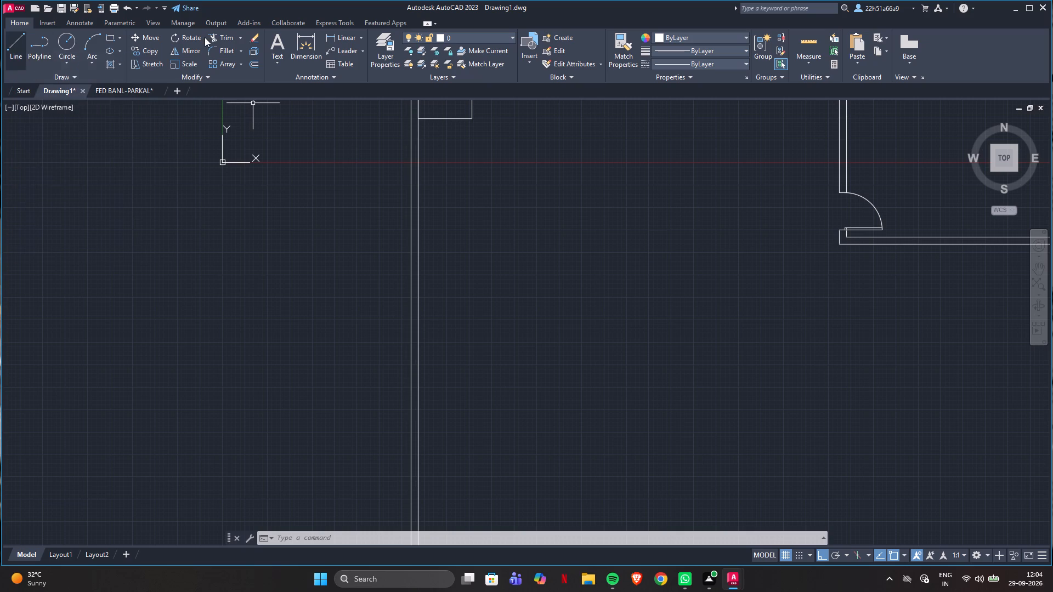
{"action": "left_click", "coordinate": [17, 43]}
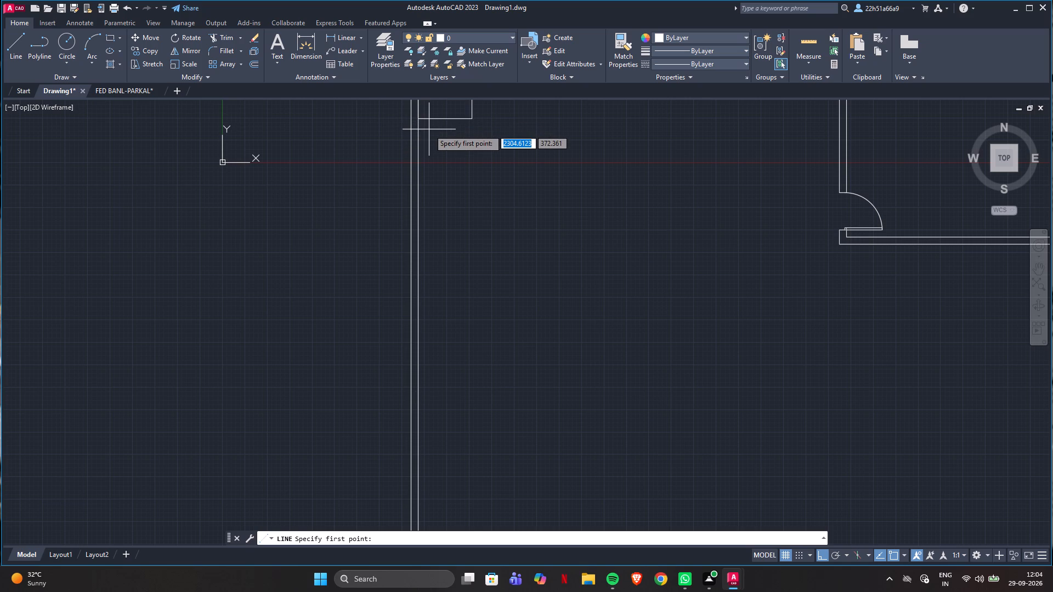
{"action": "type", "text": "tra"}
{"action": "key", "text": "Return"}
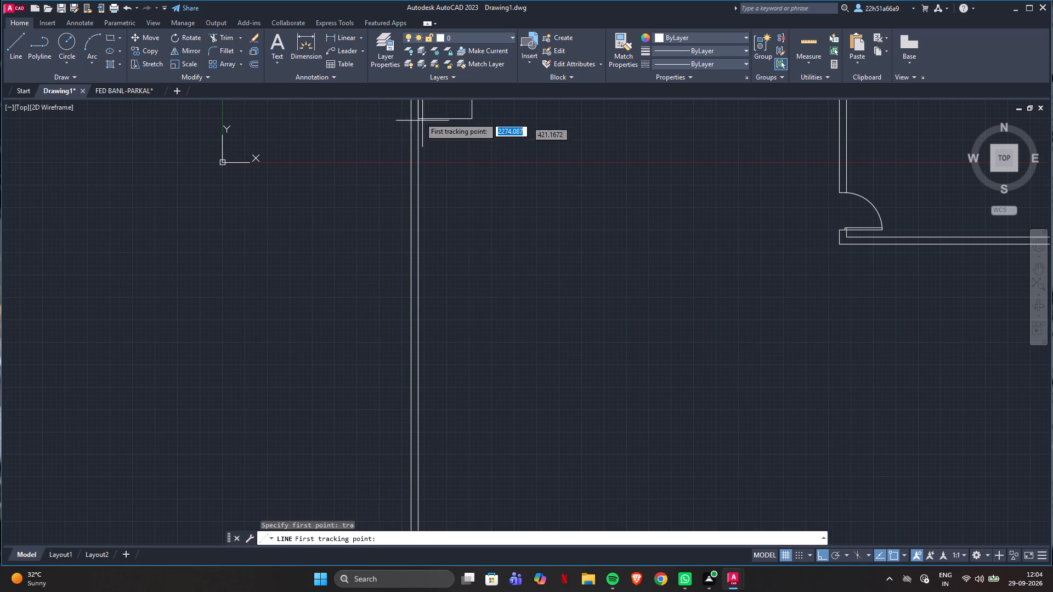
{"action": "left_click", "coordinate": [417, 120]}
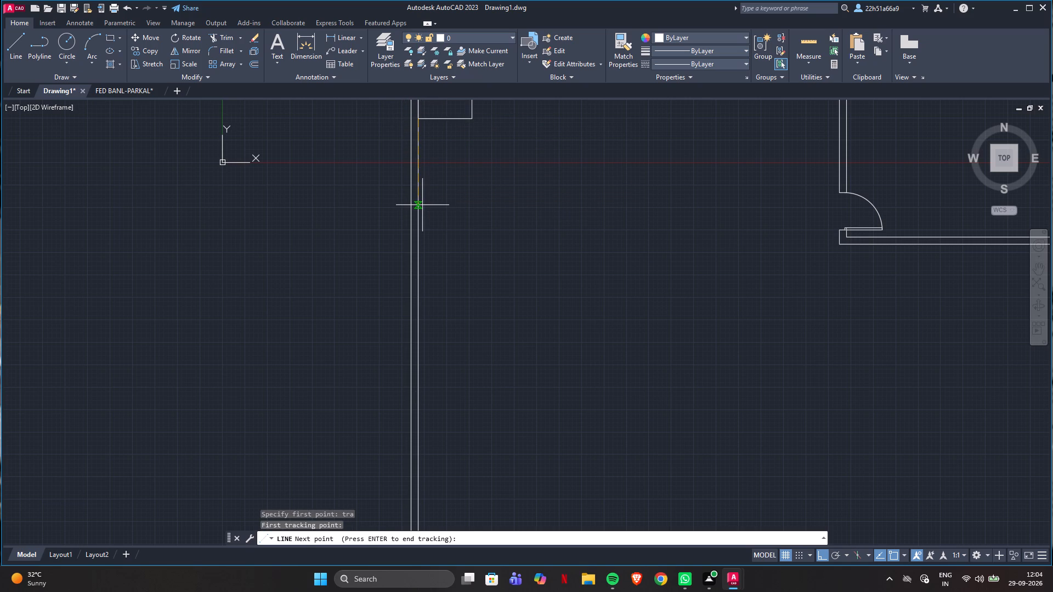
{"action": "type", "text": "3620"}
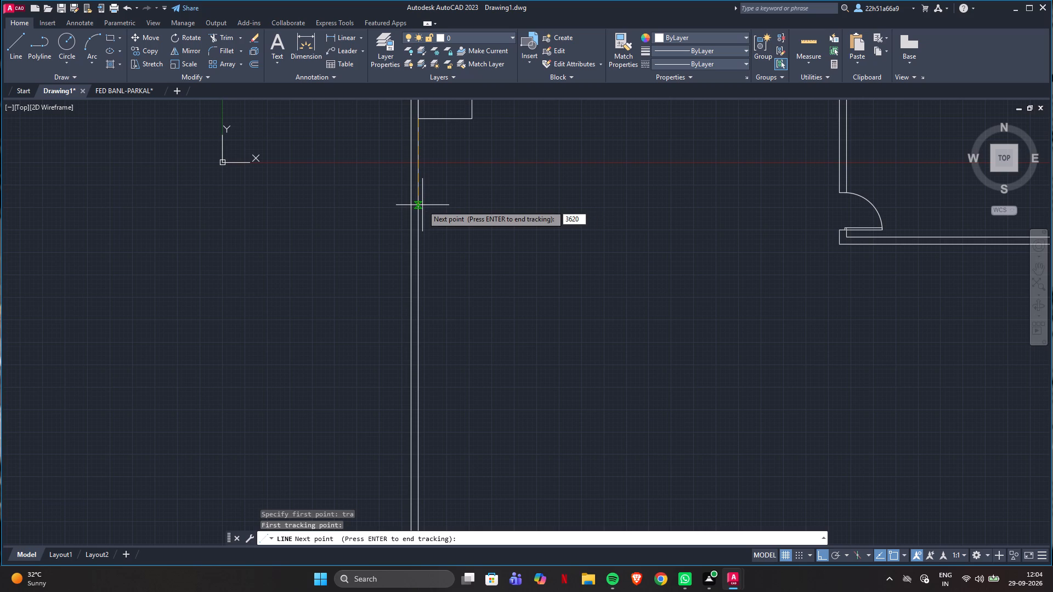
{"action": "key", "text": "Return"}
{"action": "key", "text": "Return"}
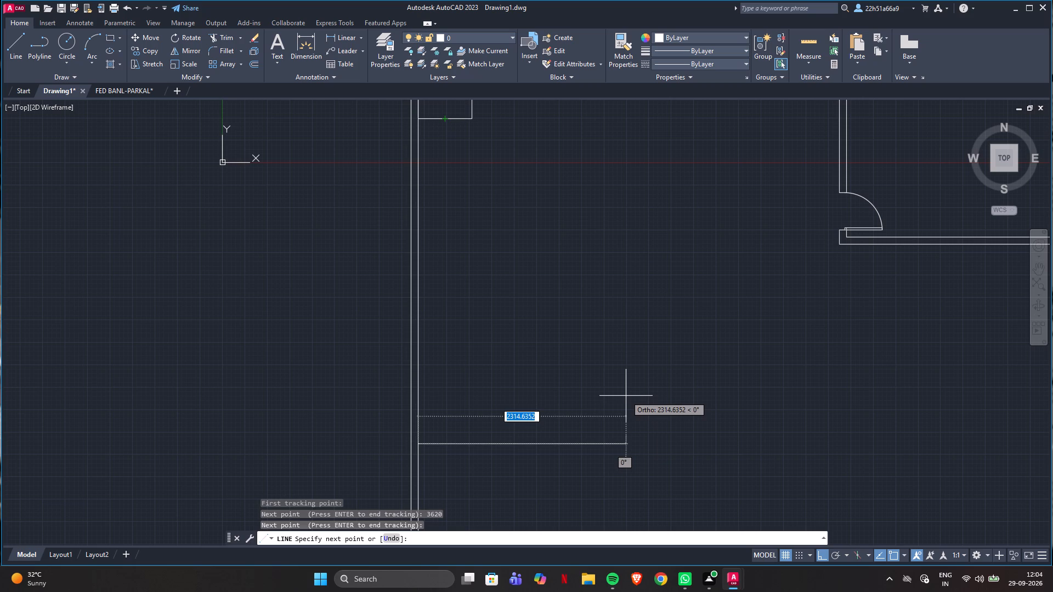
{"action": "key", "text": "4"}
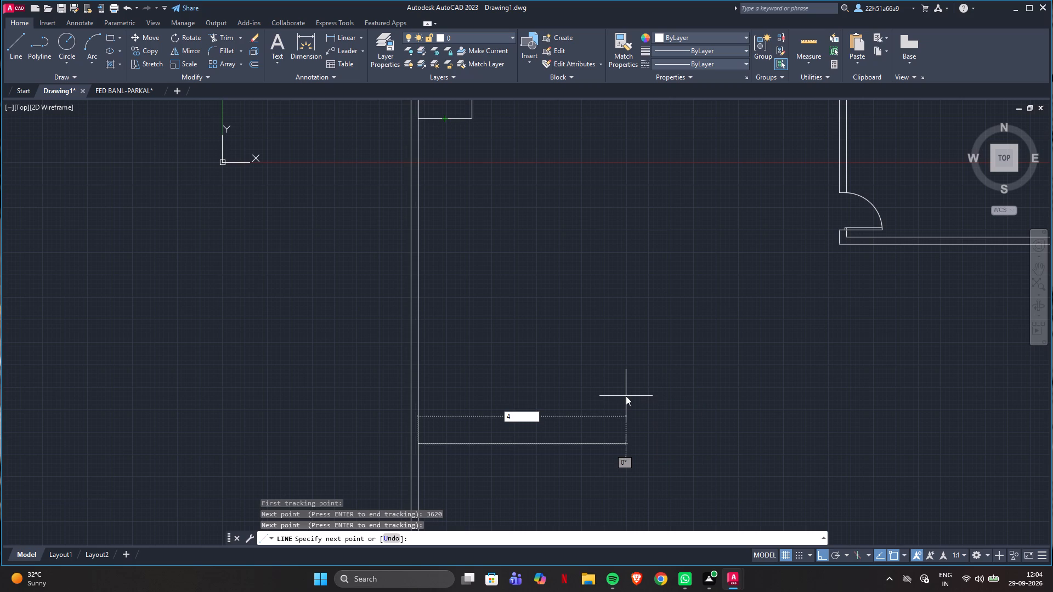
{"action": "type", "text": "70"}
{"action": "key", "text": "Return"}
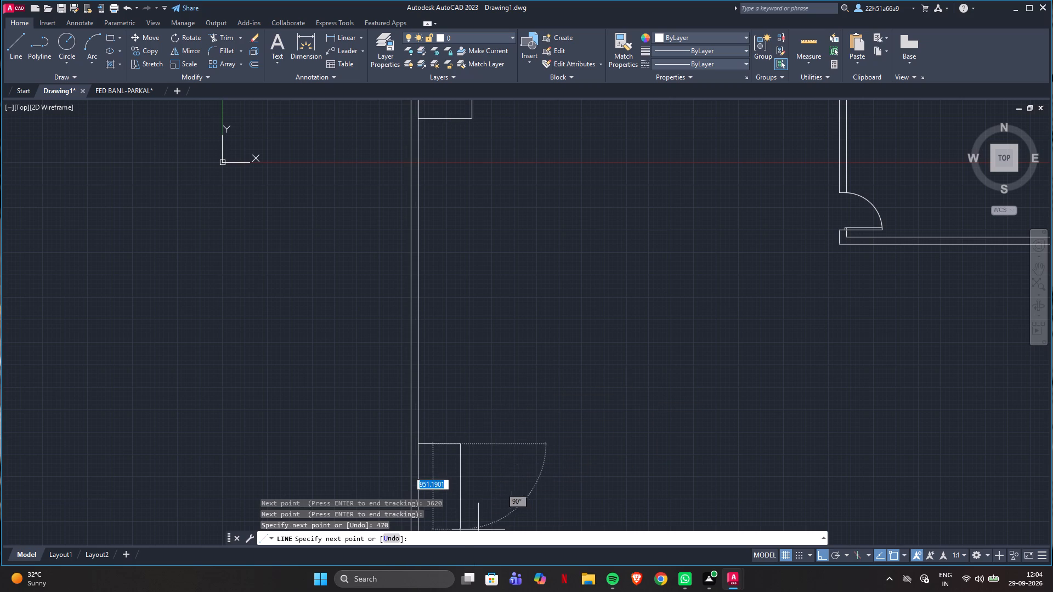
{"action": "scroll", "coordinate": [585, 365], "scroll_direction": "down", "scroll_amount": 5}
{"action": "scroll", "coordinate": [583, 383], "scroll_direction": "up", "scroll_amount": 1}
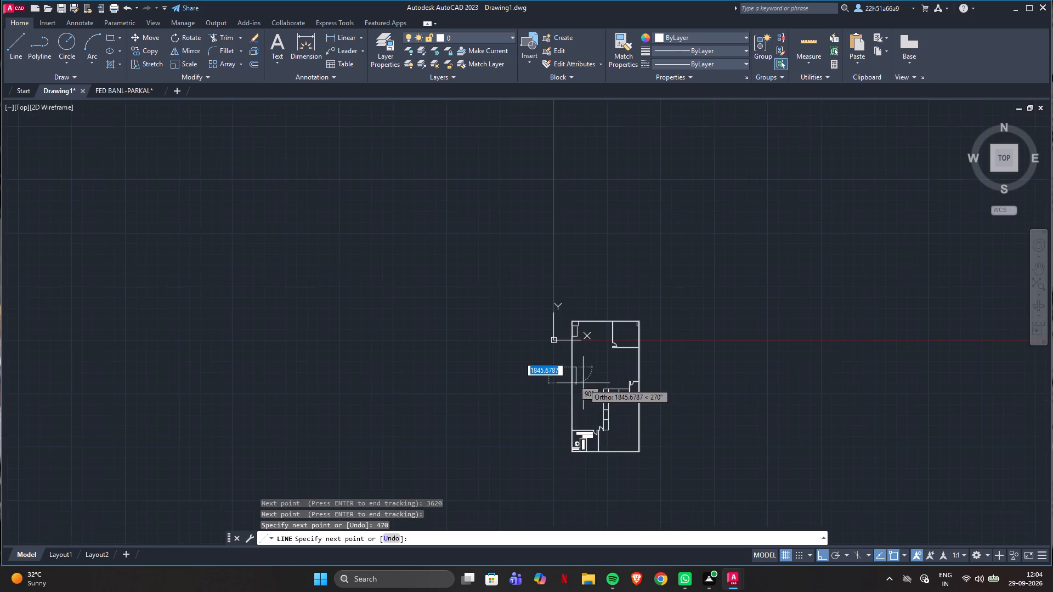
{"action": "scroll", "coordinate": [583, 383], "scroll_direction": "up", "scroll_amount": 2}
{"action": "type", "text": "270"}
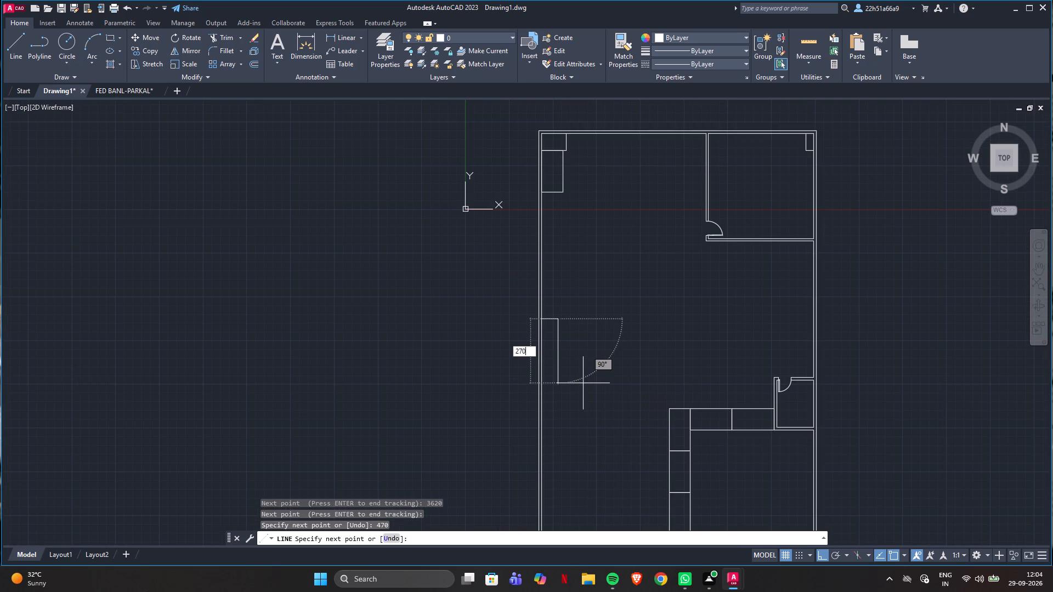
{"action": "key", "text": "Return"}
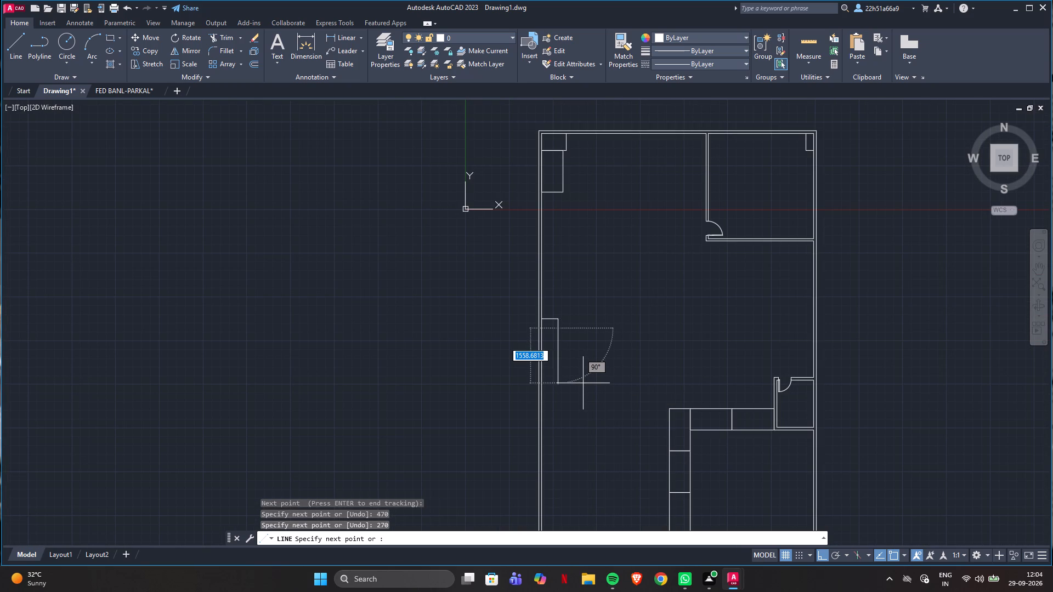
{"action": "scroll", "coordinate": [546, 338], "scroll_direction": "up", "scroll_amount": 1}
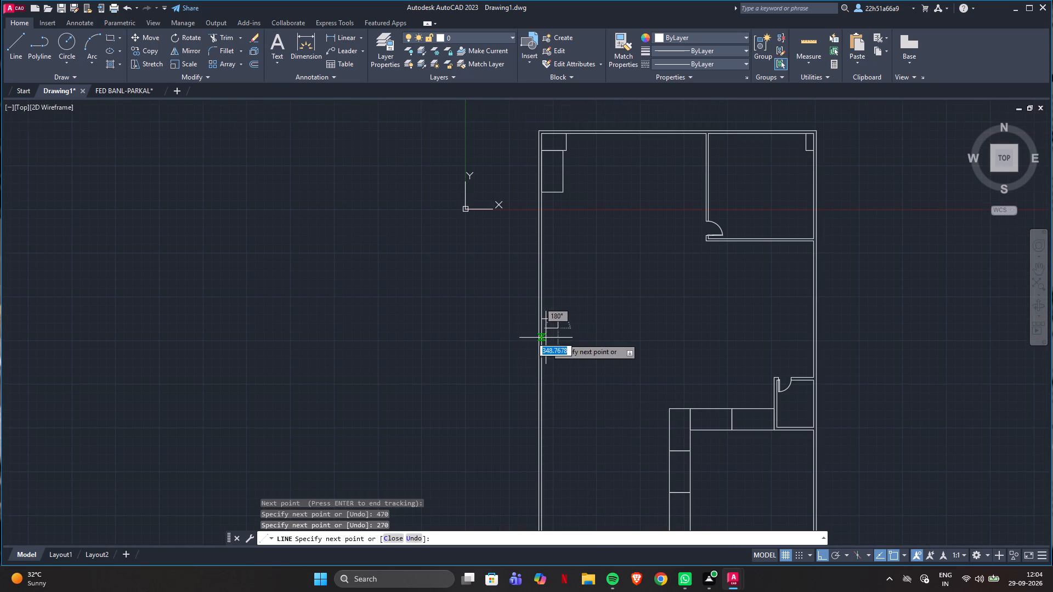
{"action": "scroll", "coordinate": [546, 338], "scroll_direction": "up", "scroll_amount": 1}
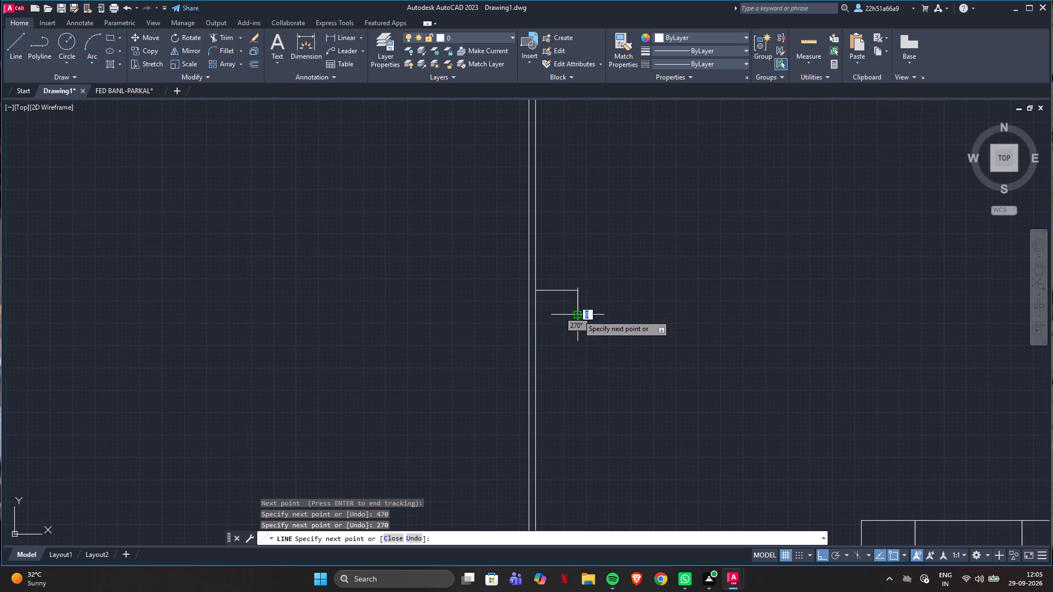
{"action": "scroll", "coordinate": [578, 315], "scroll_direction": "up", "scroll_amount": 2}
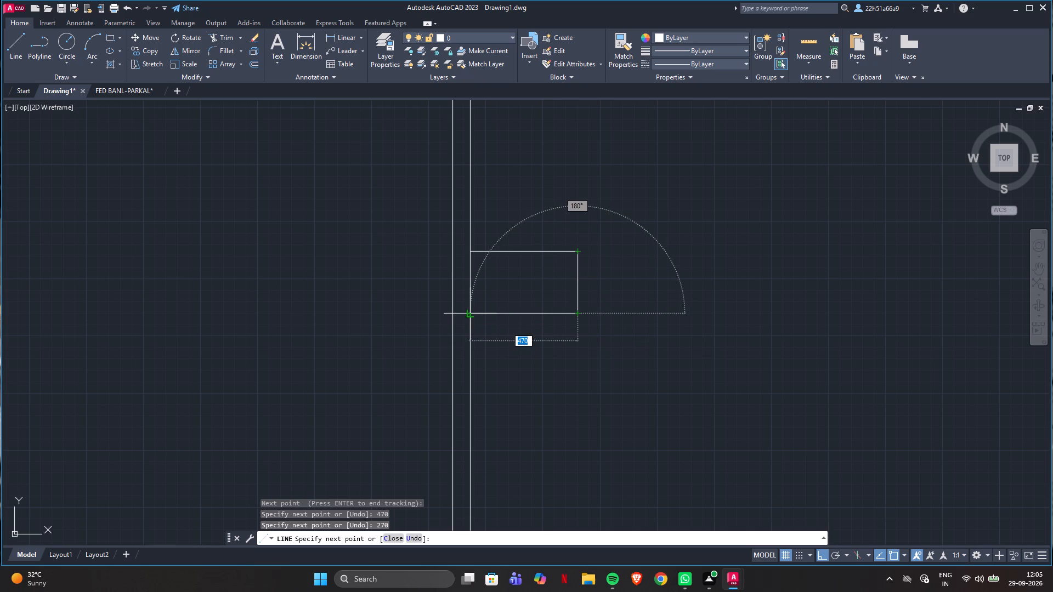
{"action": "left_click", "coordinate": [469, 316]}
{"action": "key", "text": "Escape"}
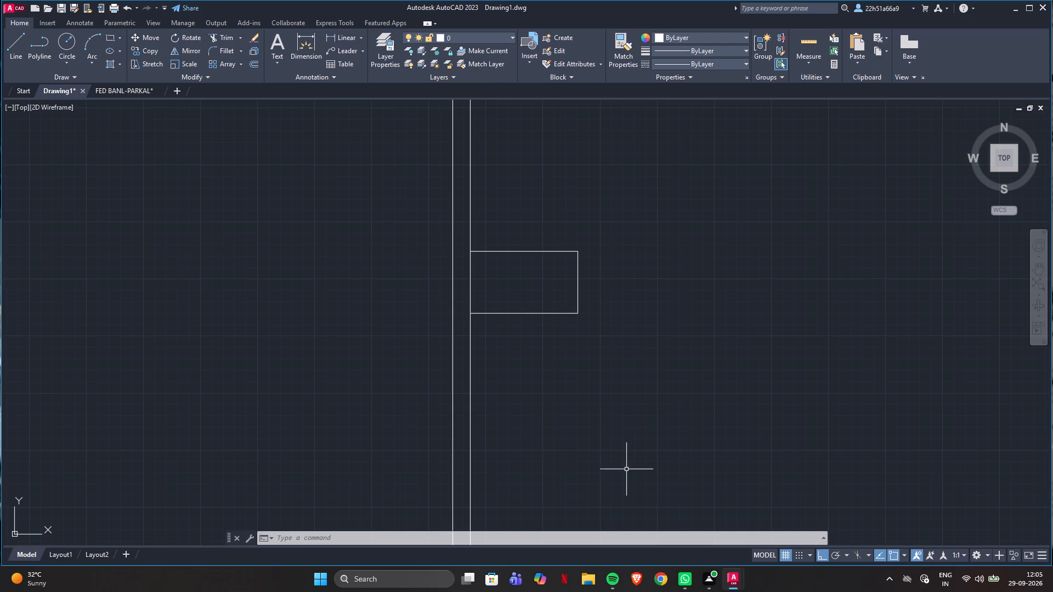
Draw a 480 by 480 square with lines on the left wall's inner face, starting 3040 below the 470 x 270 rectangle's lower-left corner.
{"action": "scroll", "coordinate": [620, 266], "scroll_direction": "down", "scroll_amount": 2}
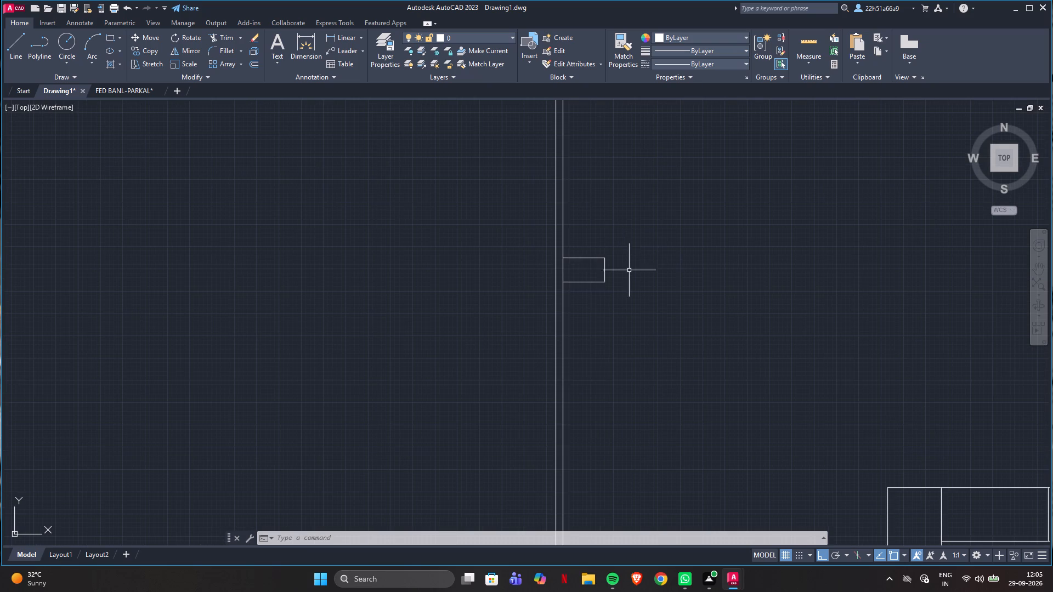
{"action": "key", "text": "l"}
{"action": "key", "text": "Return"}
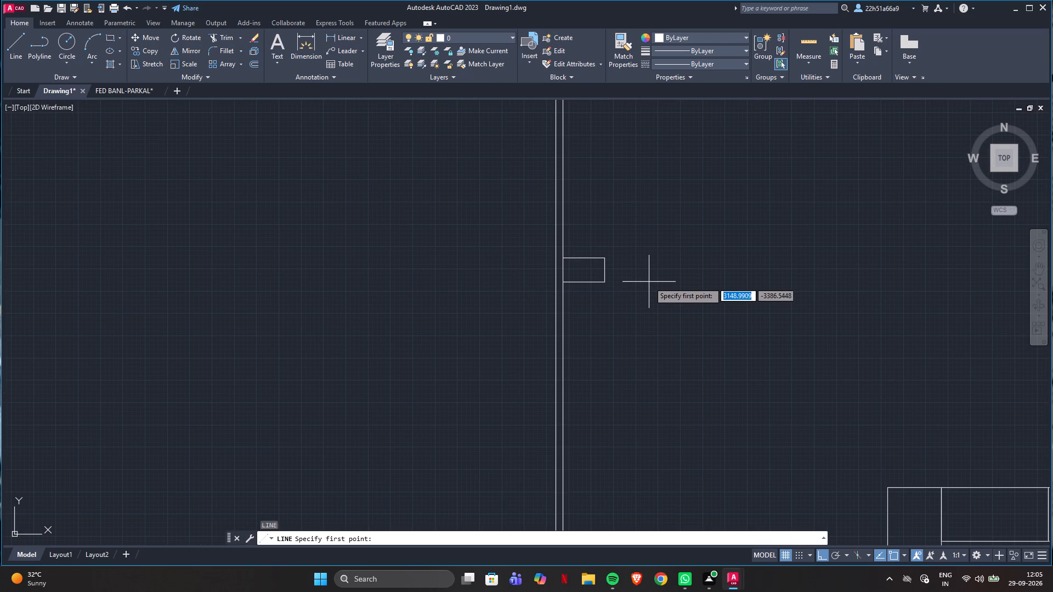
{"action": "type", "text": "tra"}
{"action": "key", "text": "Return"}
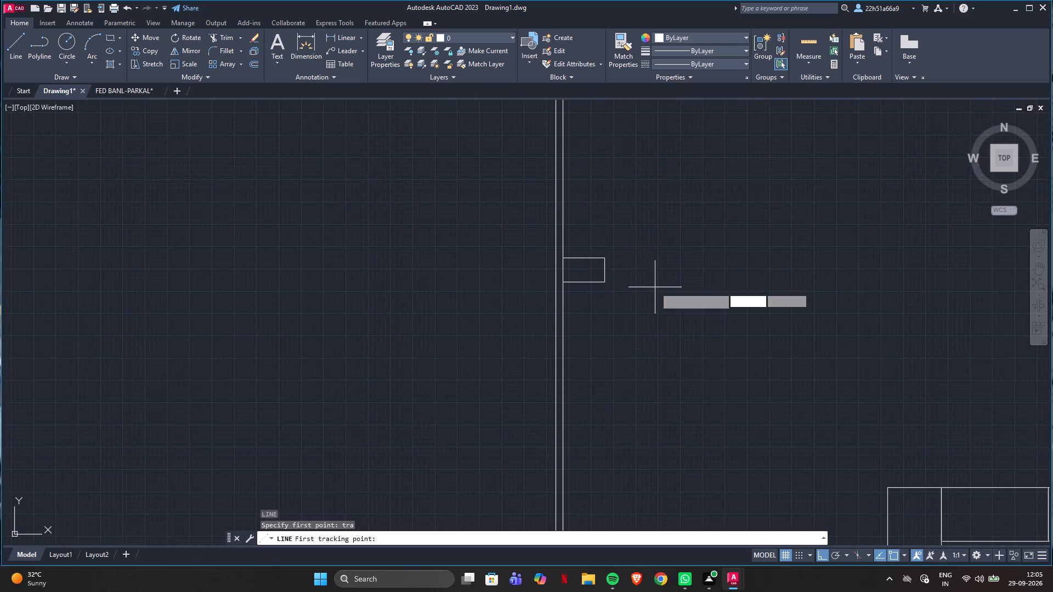
{"action": "left_click", "coordinate": [563, 286]}
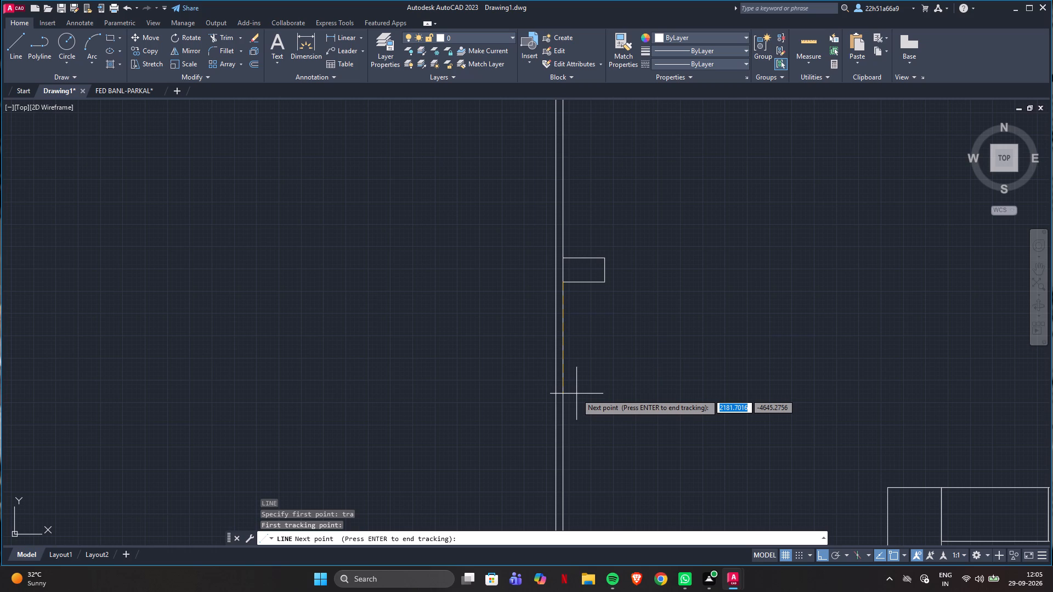
{"action": "scroll", "coordinate": [589, 391], "scroll_direction": "down", "scroll_amount": 2}
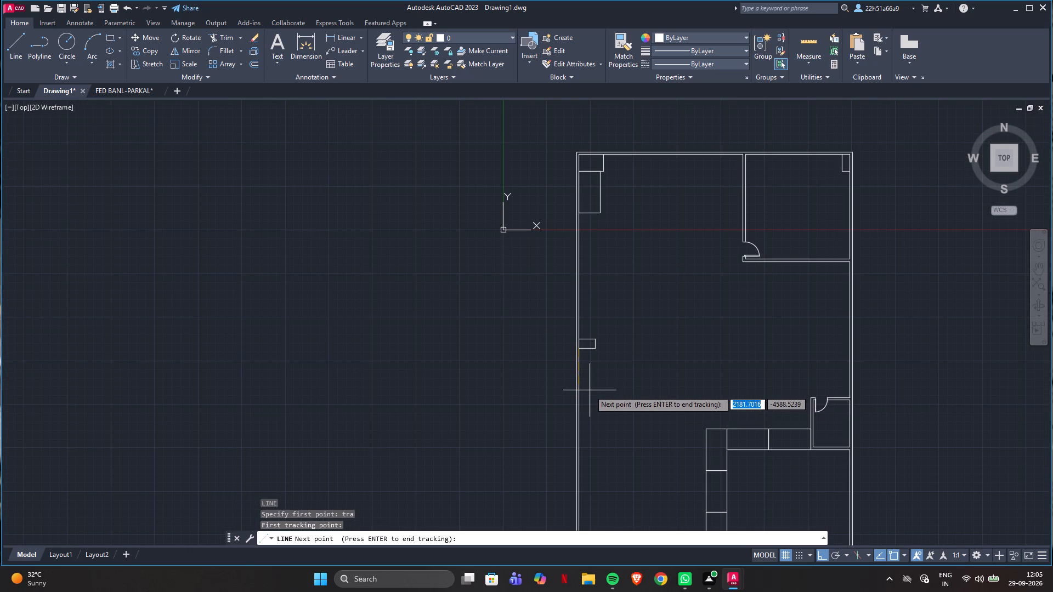
{"action": "scroll", "coordinate": [605, 374], "scroll_direction": "down", "scroll_amount": 3}
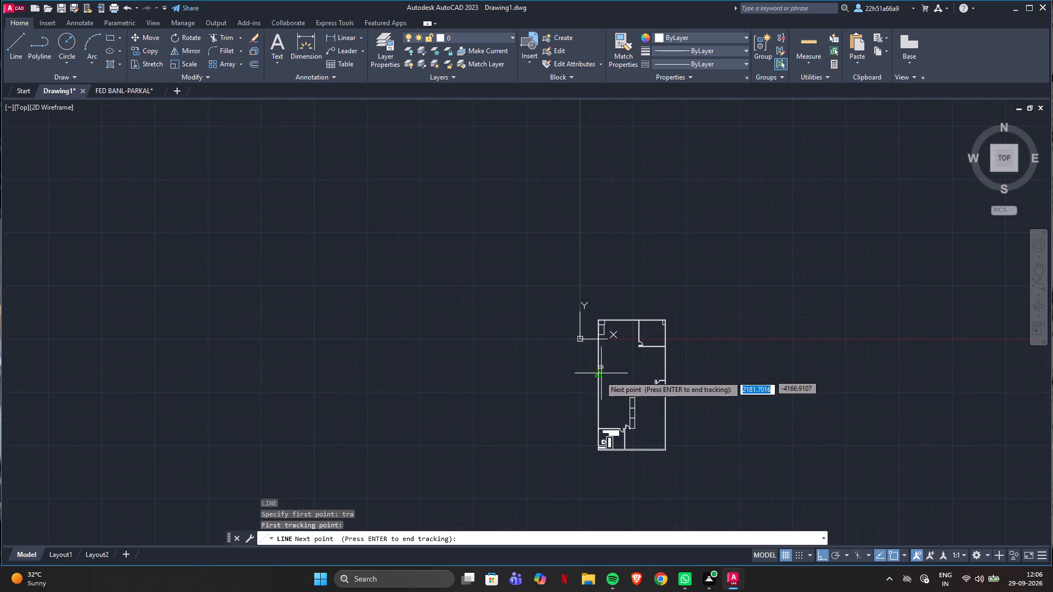
{"action": "scroll", "coordinate": [600, 413], "scroll_direction": "up", "scroll_amount": 4}
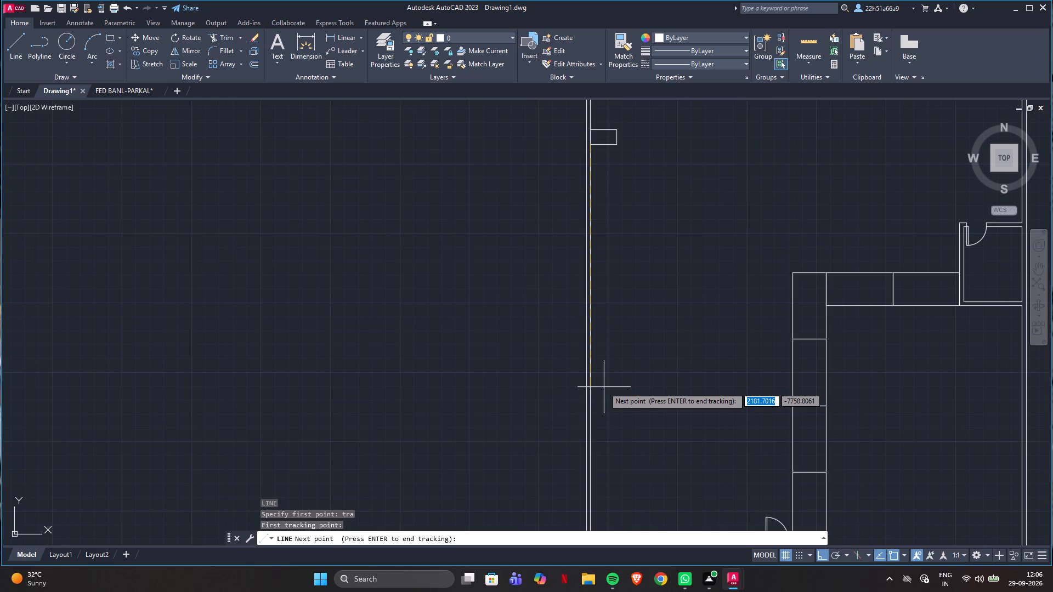
{"action": "type", "text": "30"}
{"action": "type", "text": "40"}
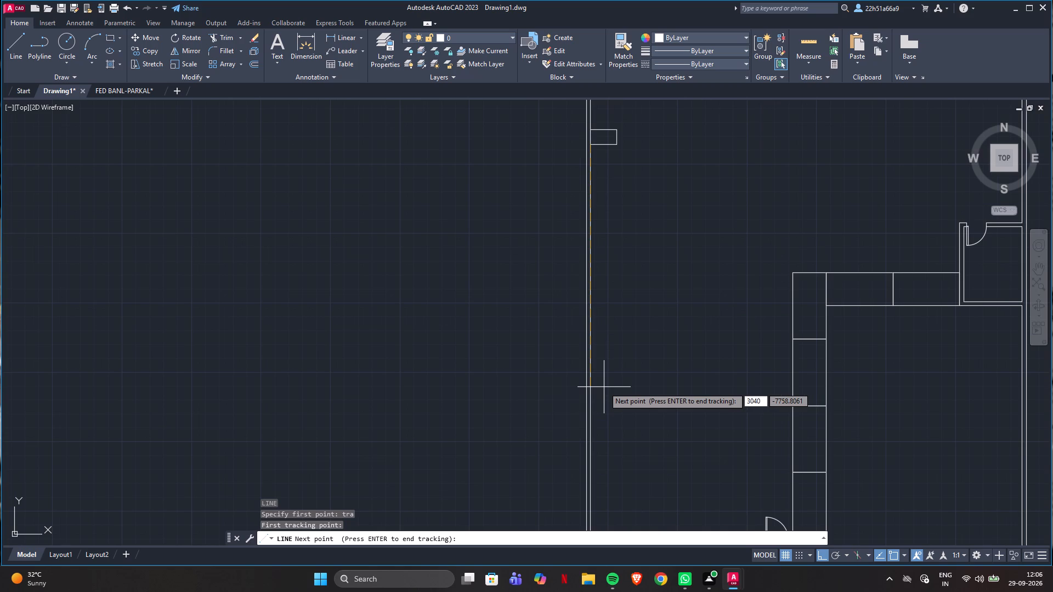
{"action": "key", "text": "Return"}
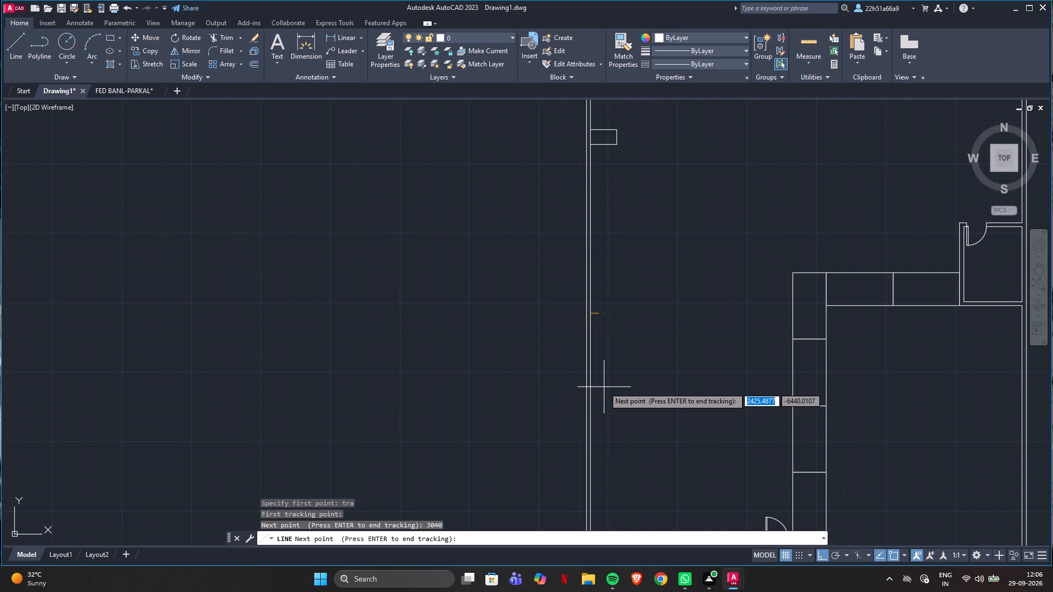
{"action": "key", "text": "Return"}
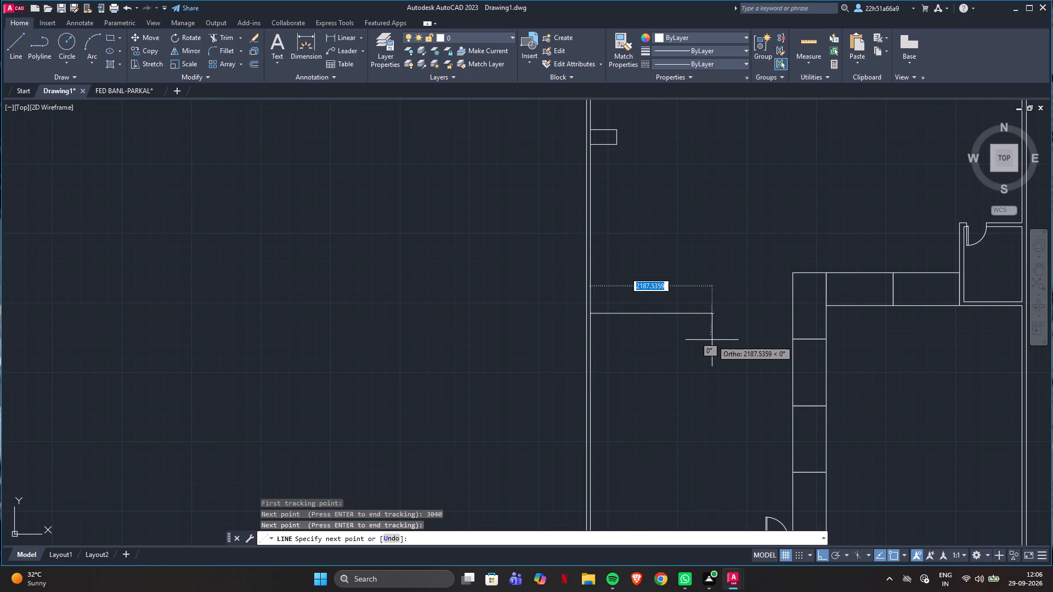
{"action": "type", "text": "480"}
{"action": "key", "text": "Return"}
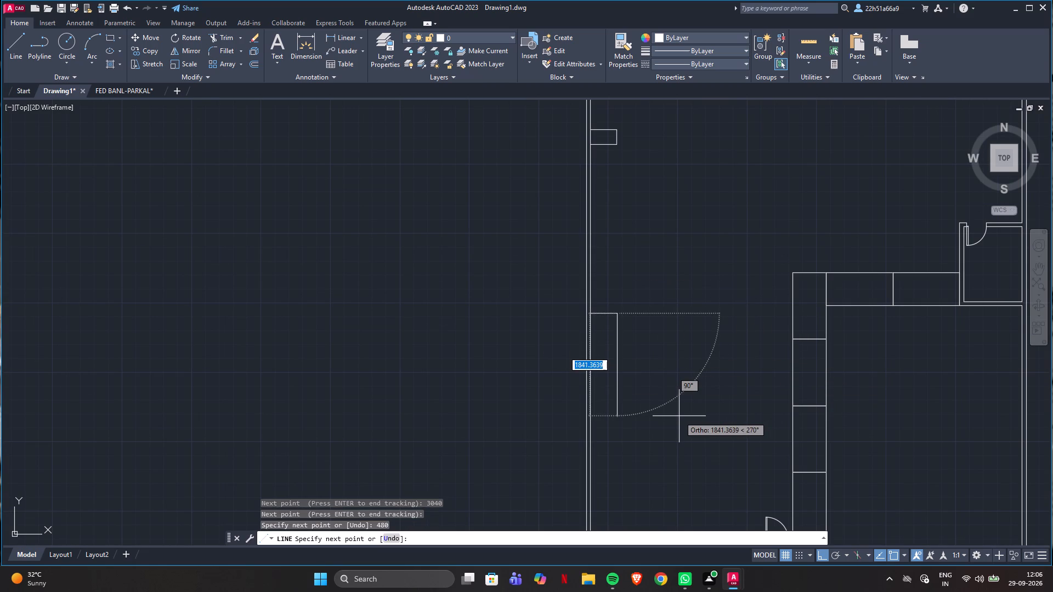
{"action": "type", "text": "480"}
{"action": "key", "text": "Return"}
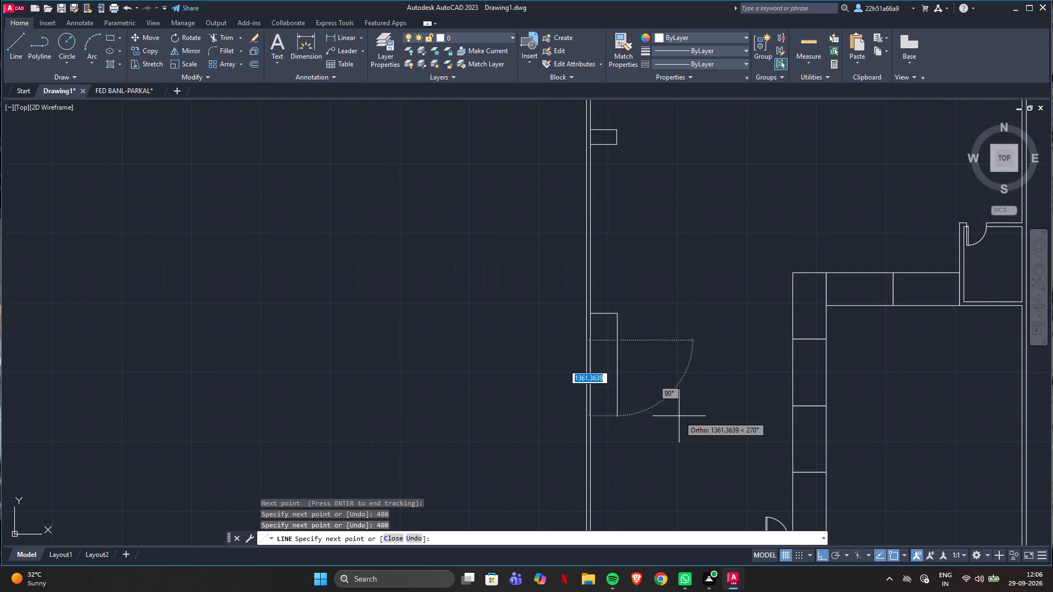
{"action": "left_click", "coordinate": [590, 338]}
{"action": "key", "text": "Escape"}
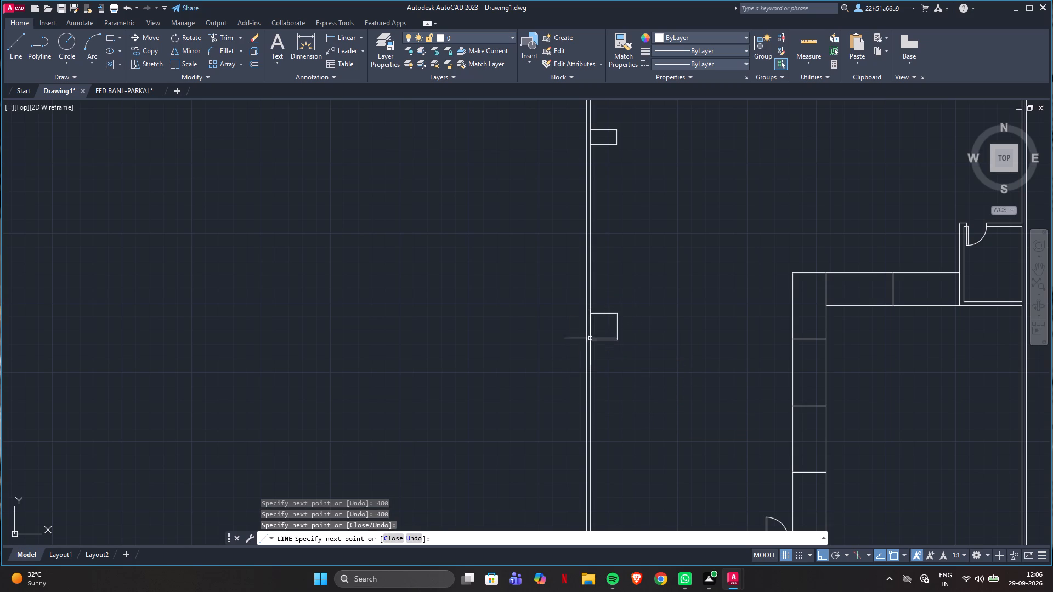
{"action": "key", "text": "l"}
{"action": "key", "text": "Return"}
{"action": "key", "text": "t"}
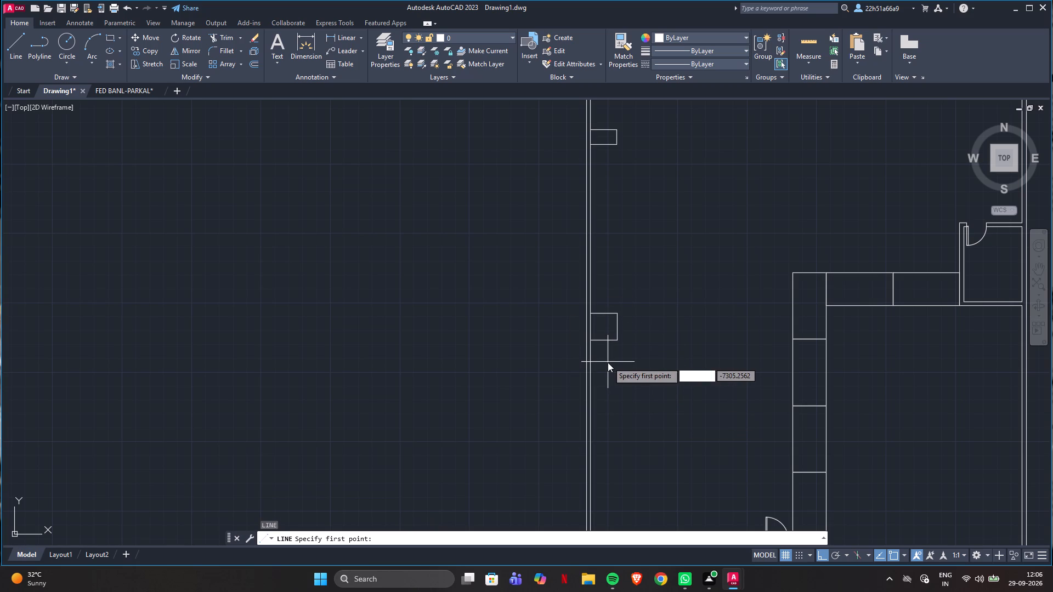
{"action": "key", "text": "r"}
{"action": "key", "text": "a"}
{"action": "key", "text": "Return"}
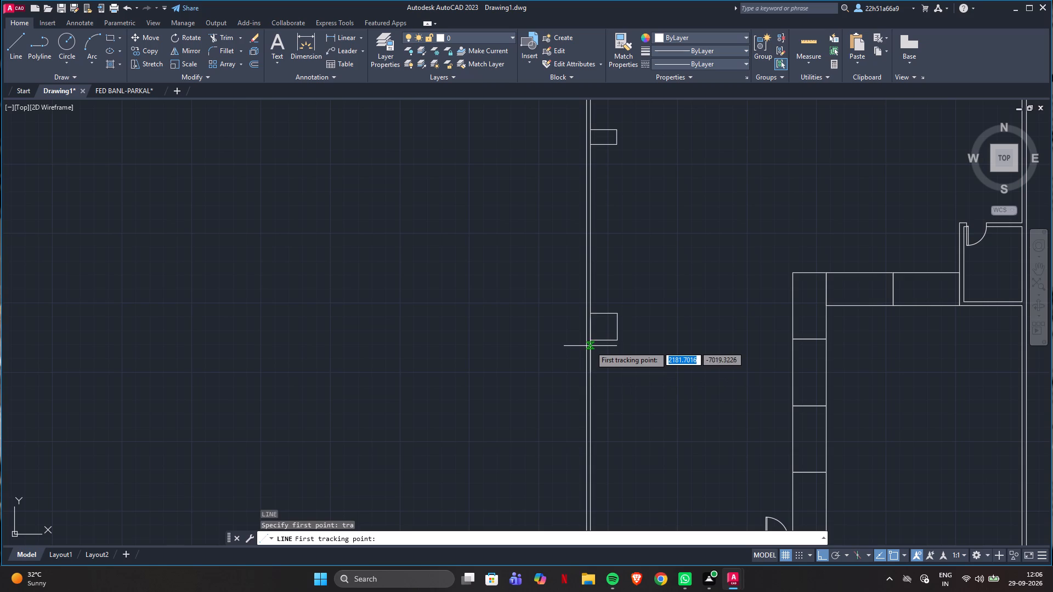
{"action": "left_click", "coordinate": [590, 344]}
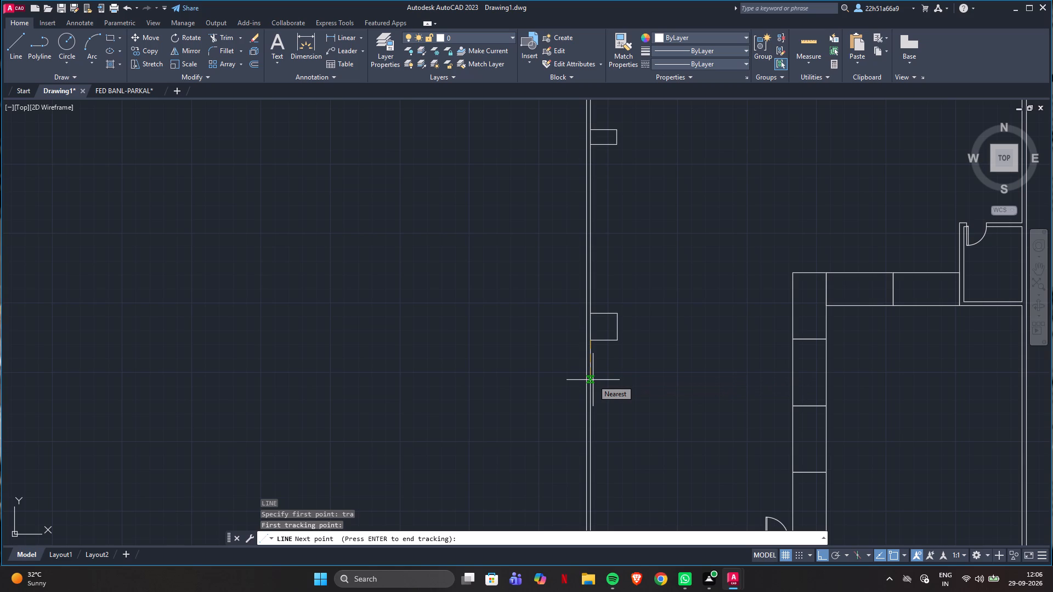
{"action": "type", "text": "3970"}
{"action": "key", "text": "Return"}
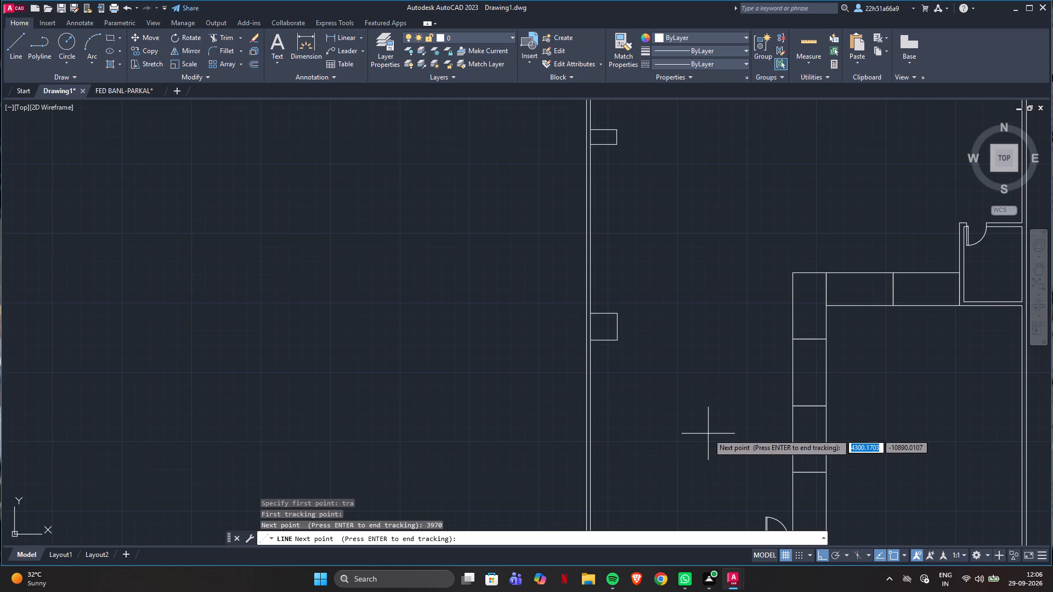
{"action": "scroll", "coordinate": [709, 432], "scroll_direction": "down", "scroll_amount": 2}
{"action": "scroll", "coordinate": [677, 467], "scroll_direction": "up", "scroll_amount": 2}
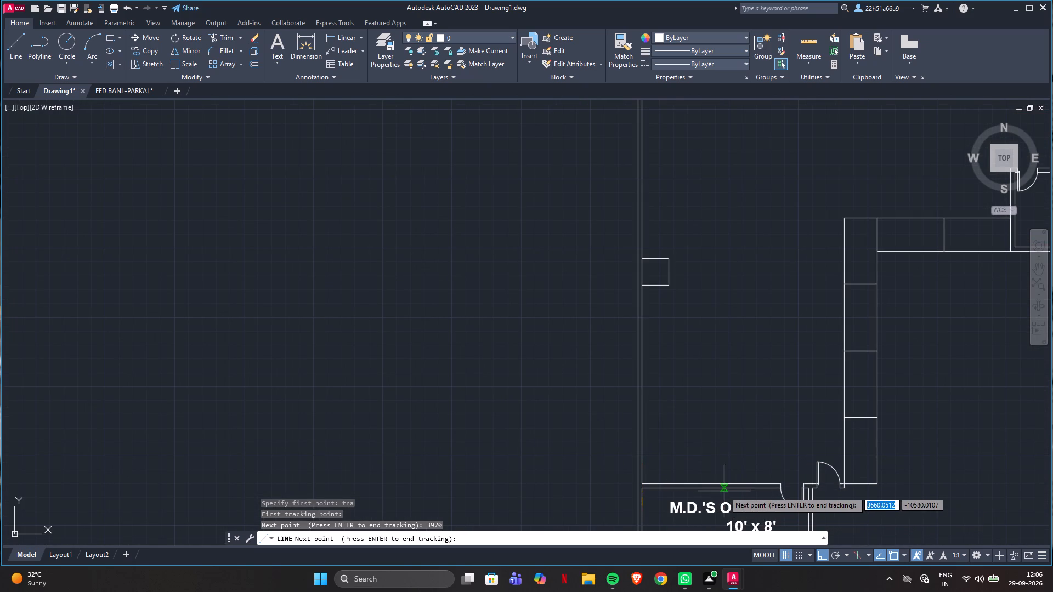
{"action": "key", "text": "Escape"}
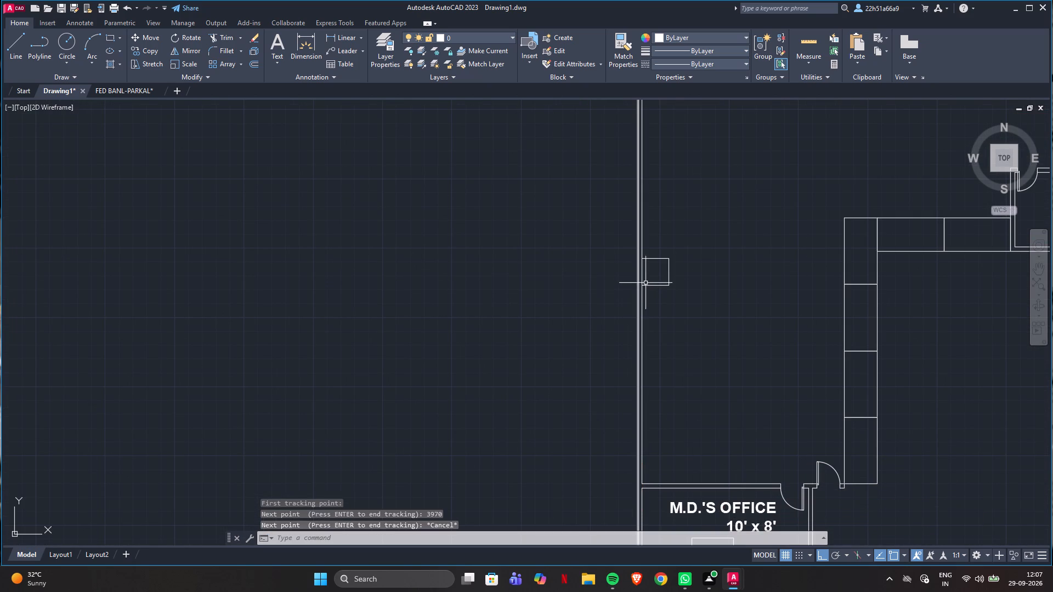
Check the sizes and spacings of the columns and fixtures along the left wall with Quick Measure.
{"action": "scroll", "coordinate": [739, 396], "scroll_direction": "down", "scroll_amount": 2}
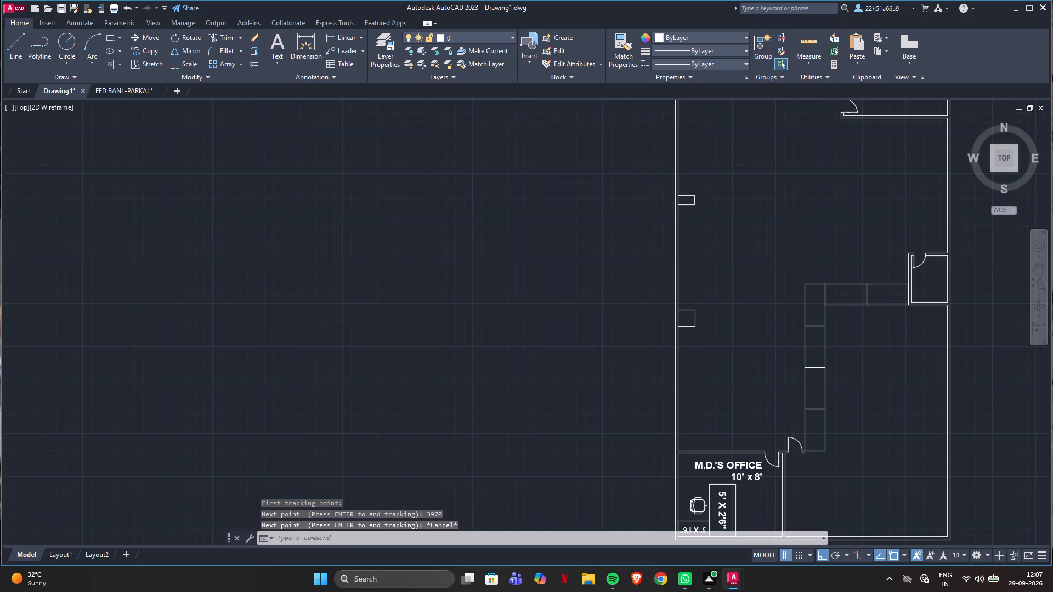
{"action": "scroll", "coordinate": [739, 396], "scroll_direction": "up", "scroll_amount": 1}
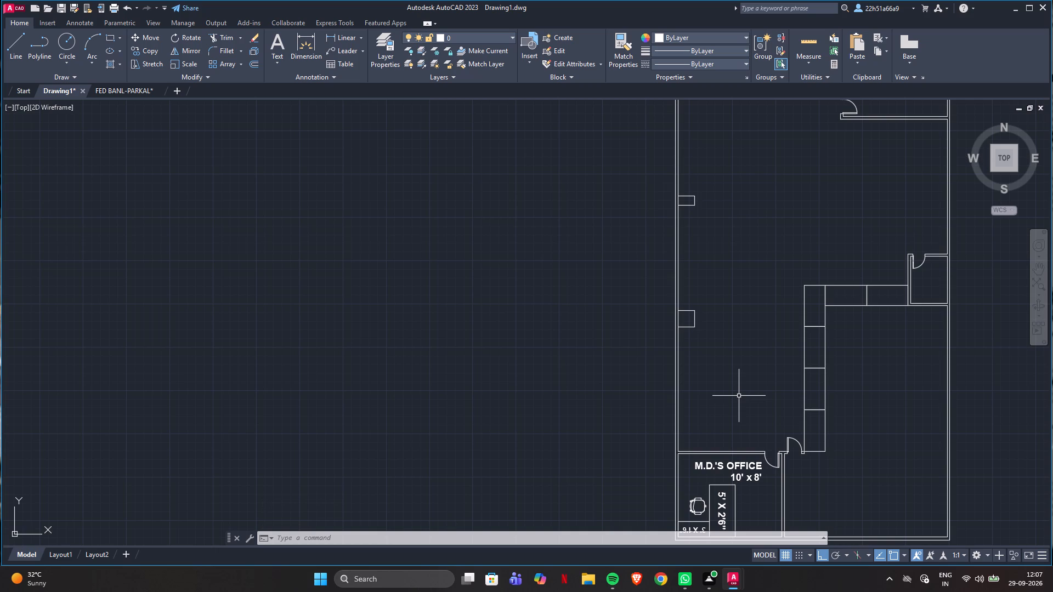
{"action": "left_click", "coordinate": [800, 40]}
{"action": "scroll", "coordinate": [753, 208], "scroll_direction": "down", "scroll_amount": 2}
{"action": "scroll", "coordinate": [732, 150], "scroll_direction": "up", "scroll_amount": 3}
{"action": "scroll", "coordinate": [729, 205], "scroll_direction": "down", "scroll_amount": 2}
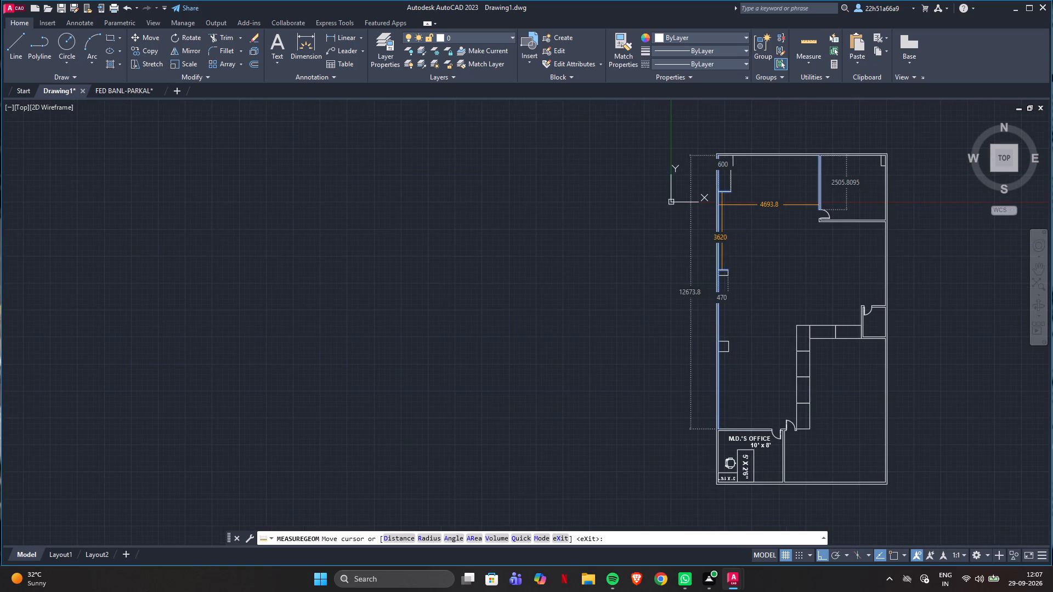
{"action": "scroll", "coordinate": [722, 202], "scroll_direction": "up", "scroll_amount": 1}
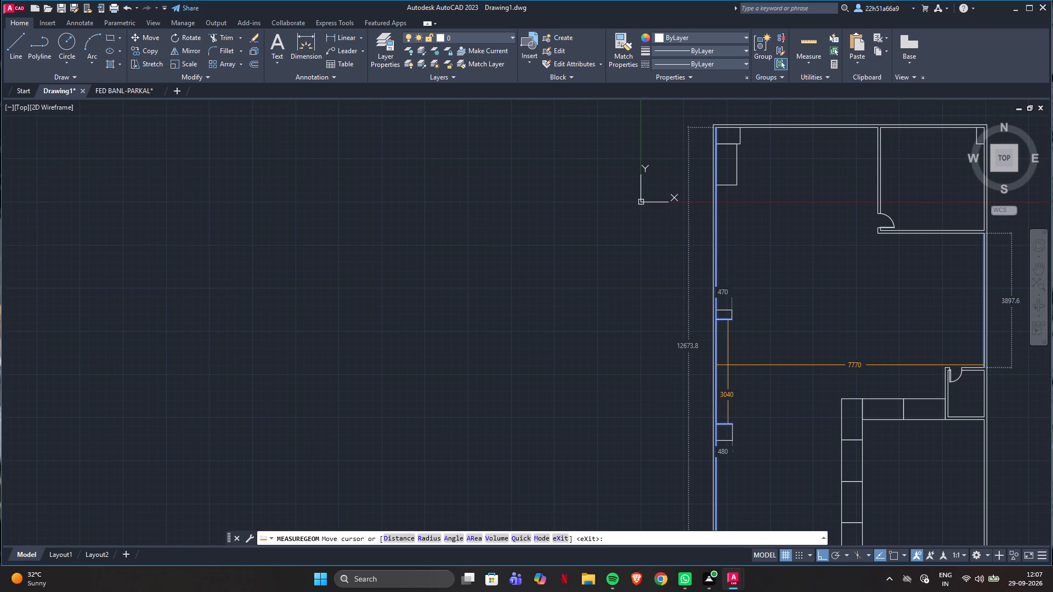
{"action": "scroll", "coordinate": [746, 352], "scroll_direction": "down", "scroll_amount": 1}
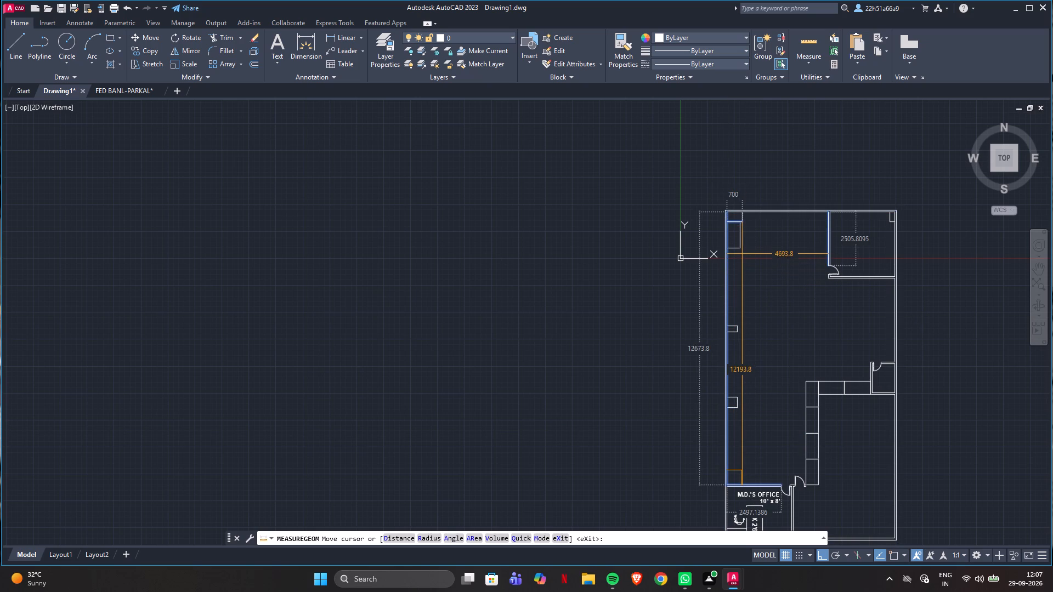
{"action": "key", "text": "Escape"}
Delete the two lines forming the 600 x 1200 rectangle below the top-left corner column.
{"action": "scroll", "coordinate": [741, 254], "scroll_direction": "up", "scroll_amount": 3}
{"action": "left_click", "coordinate": [739, 214]}
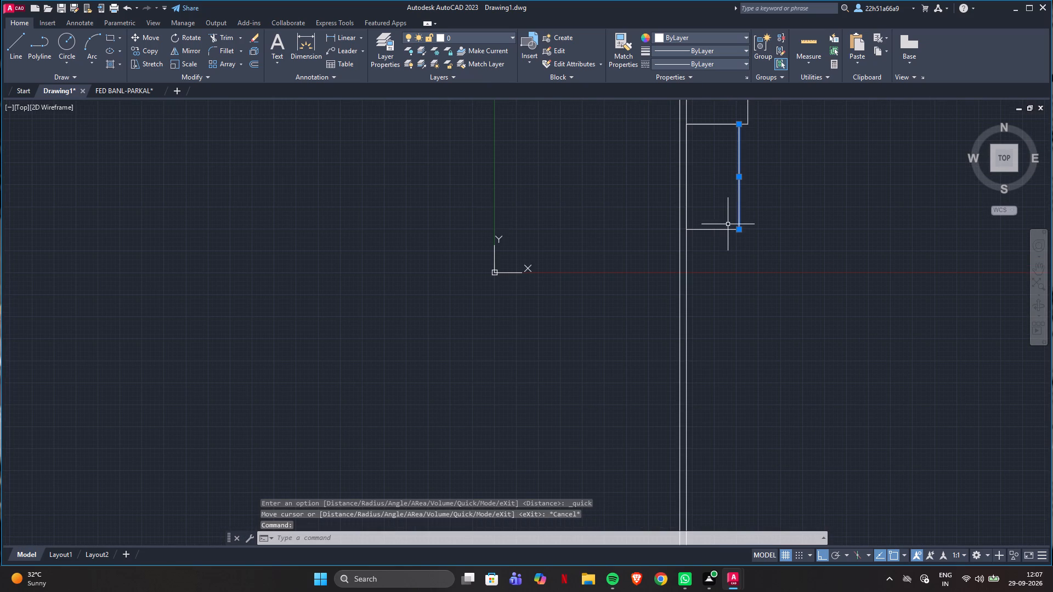
{"action": "left_click", "coordinate": [726, 229]}
{"action": "key", "text": "Delete"}
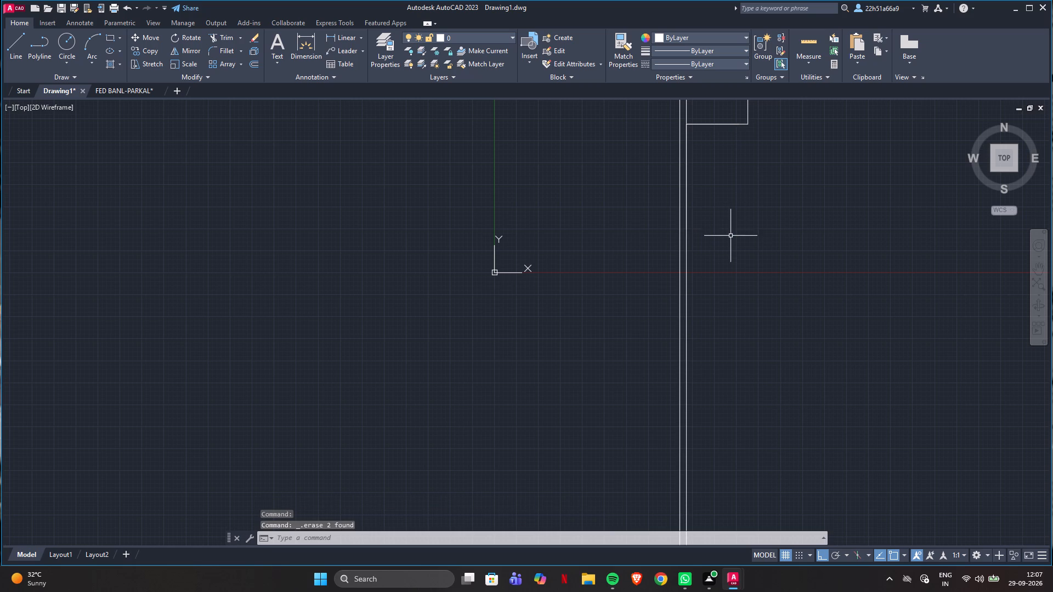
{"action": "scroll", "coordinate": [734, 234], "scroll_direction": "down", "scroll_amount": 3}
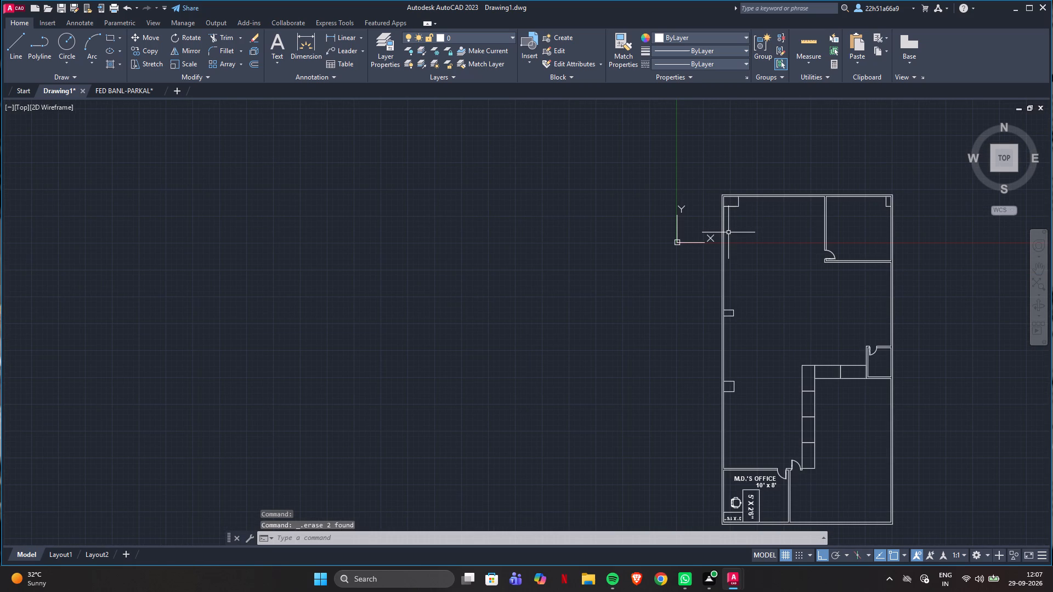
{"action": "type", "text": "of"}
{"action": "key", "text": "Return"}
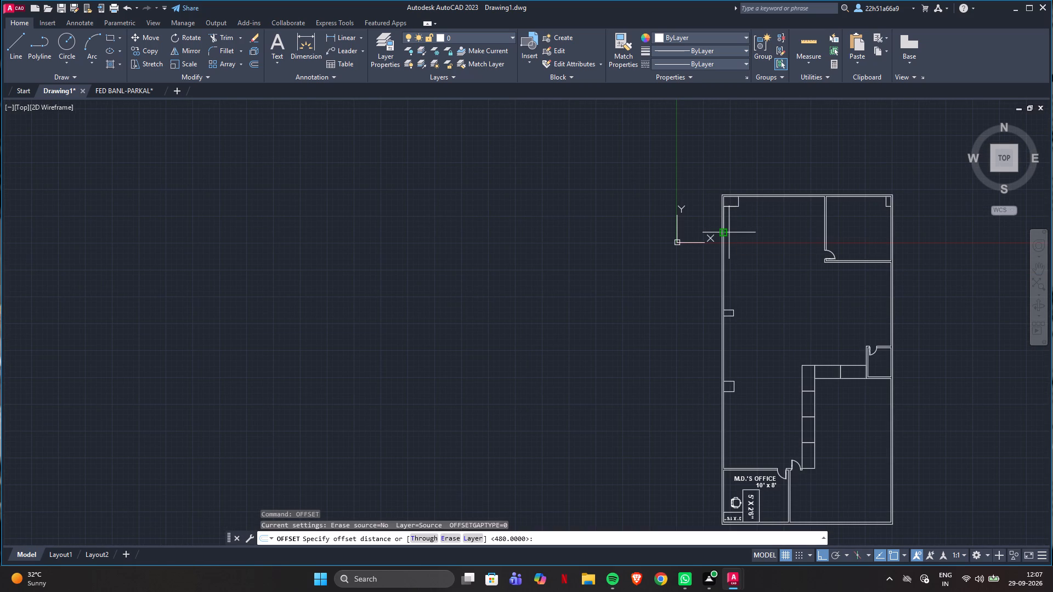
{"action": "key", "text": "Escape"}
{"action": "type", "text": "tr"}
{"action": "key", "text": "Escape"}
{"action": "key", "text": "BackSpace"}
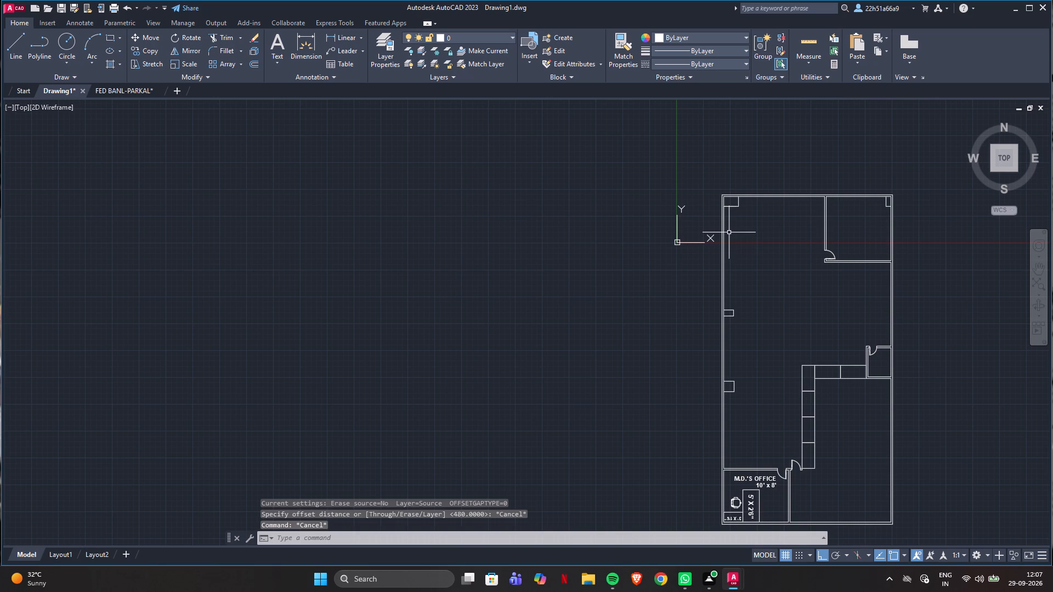
Draw a horizontal reference line from the left wall's inner face, starting 3620 below the lower-left corner of the top-left corner column.
{"action": "key", "text": "l"}
{"action": "key", "text": "Return"}
{"action": "type", "text": "tra"}
{"action": "key", "text": "Return"}
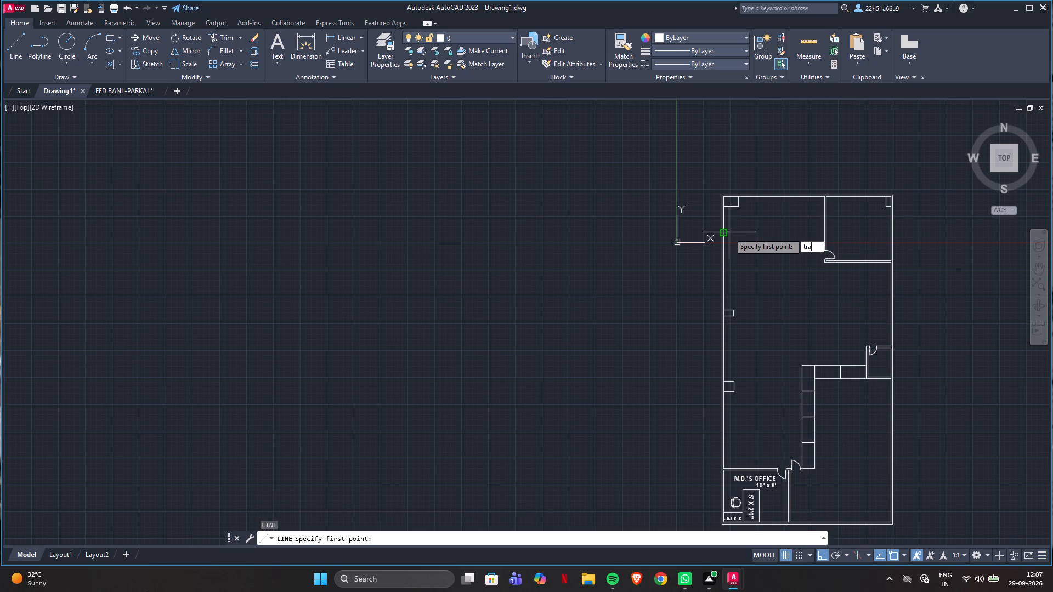
{"action": "scroll", "coordinate": [733, 217], "scroll_direction": "up", "scroll_amount": 1}
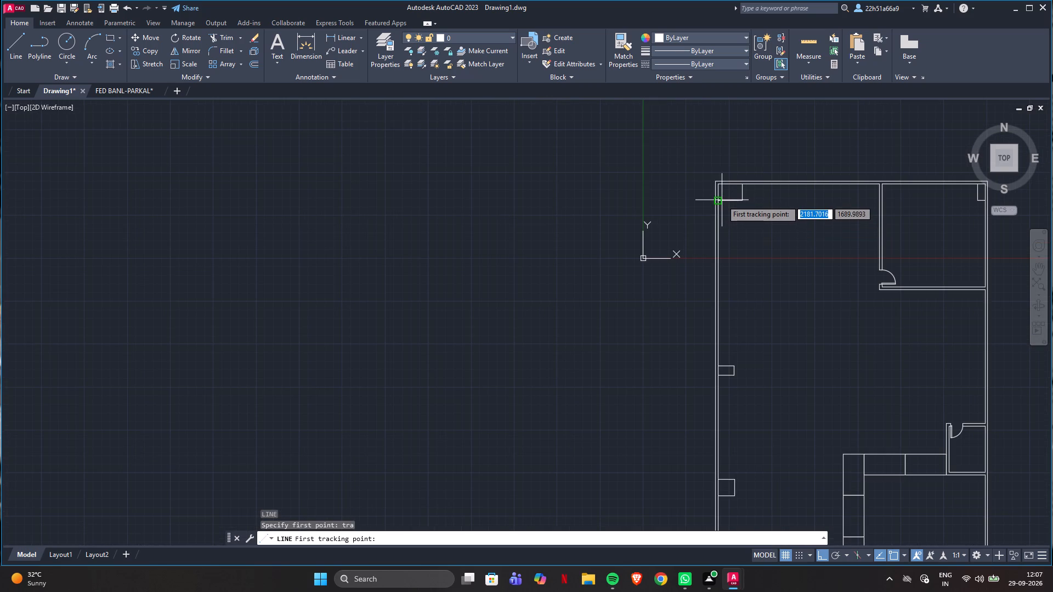
{"action": "left_click", "coordinate": [718, 201]}
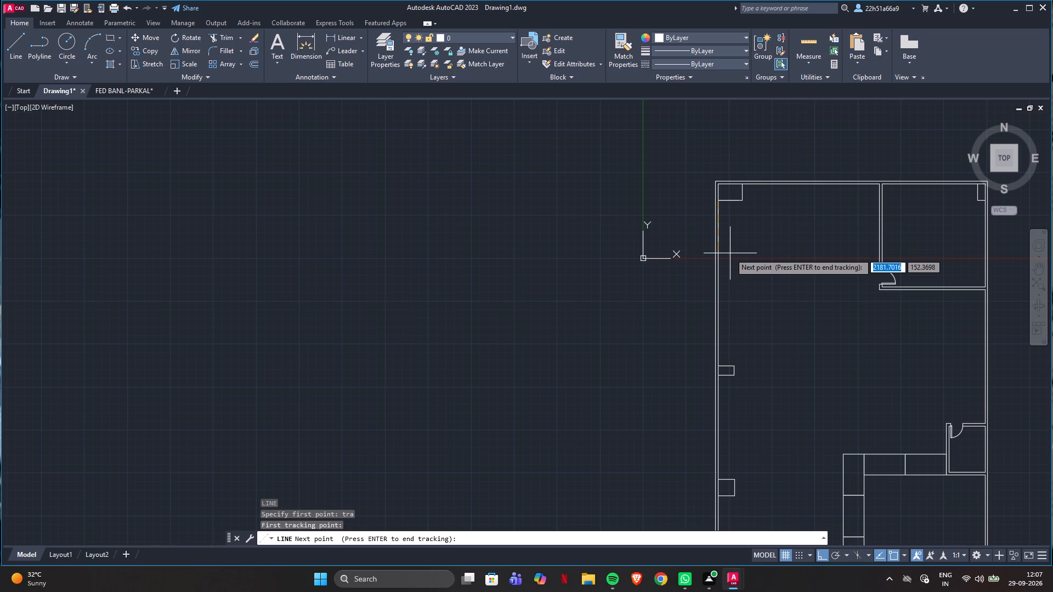
{"action": "type", "text": "362"}
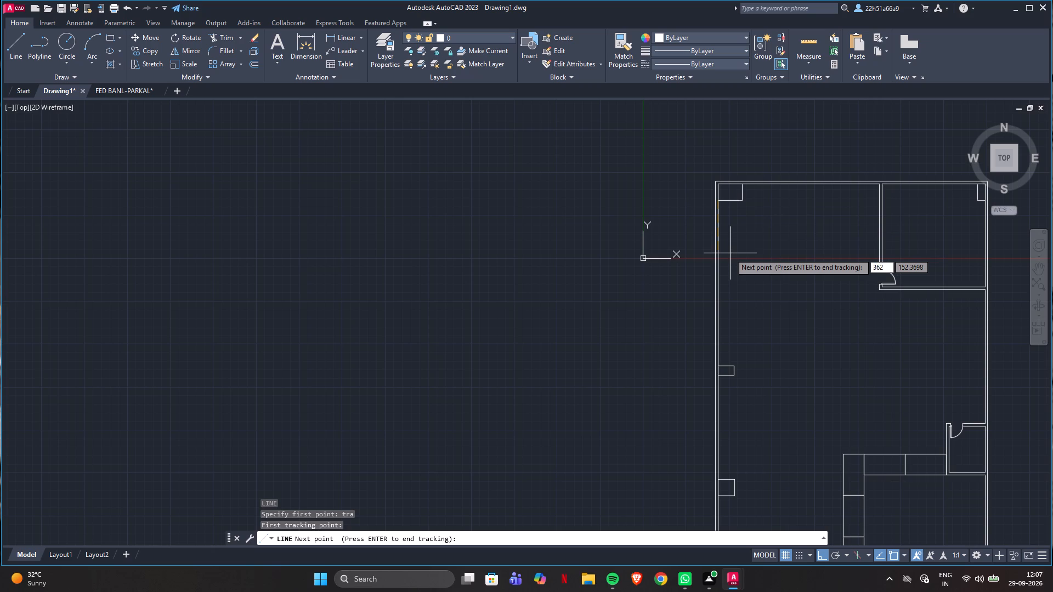
{"action": "key", "text": "0"}
{"action": "key", "text": "Return"}
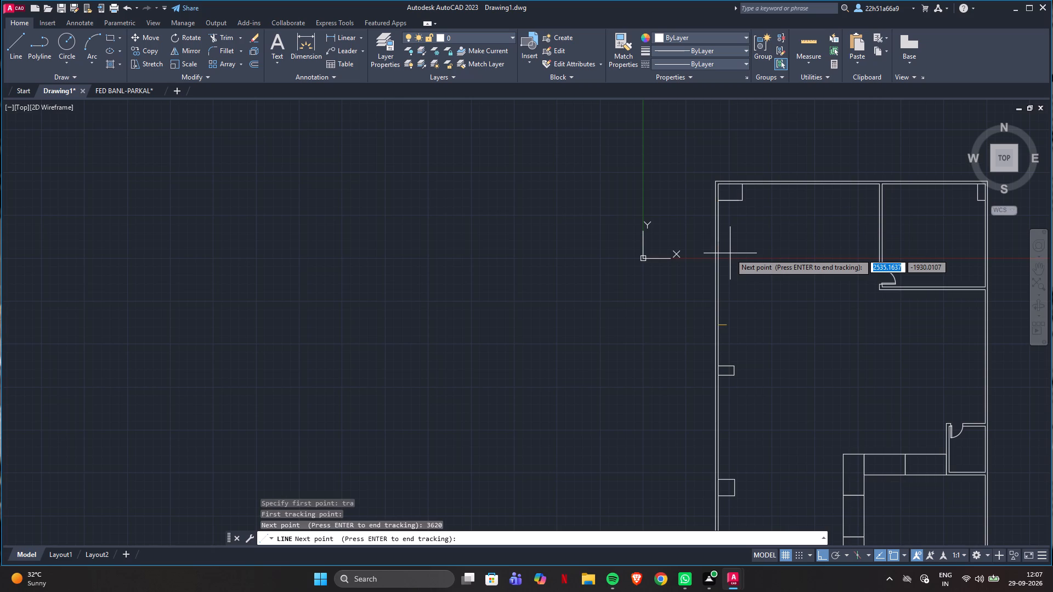
{"action": "key", "text": "Return"}
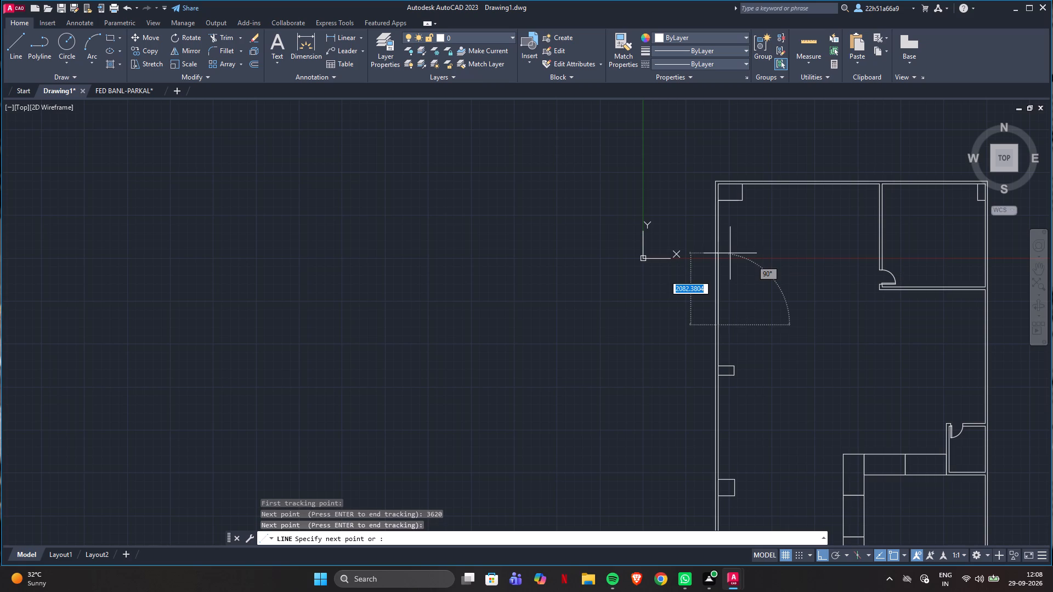
{"action": "left_click", "coordinate": [787, 334]}
{"action": "key", "text": "Escape"}
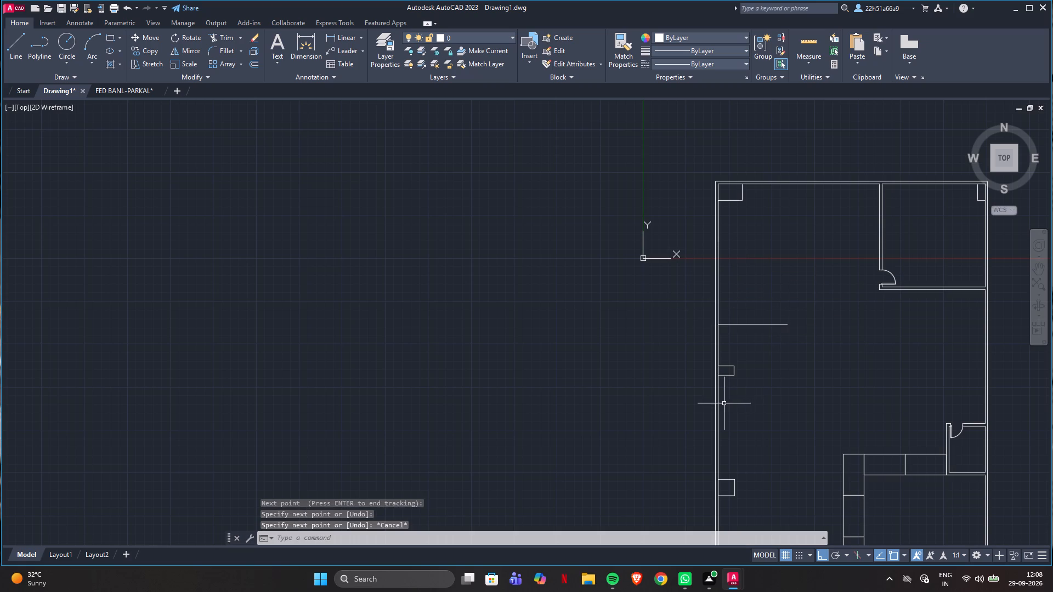
Move the 470 x 270 rectangle up the left wall so its upper-left corner meets the reference line's wall end.
{"action": "scroll", "coordinate": [728, 390], "scroll_direction": "up", "scroll_amount": 3}
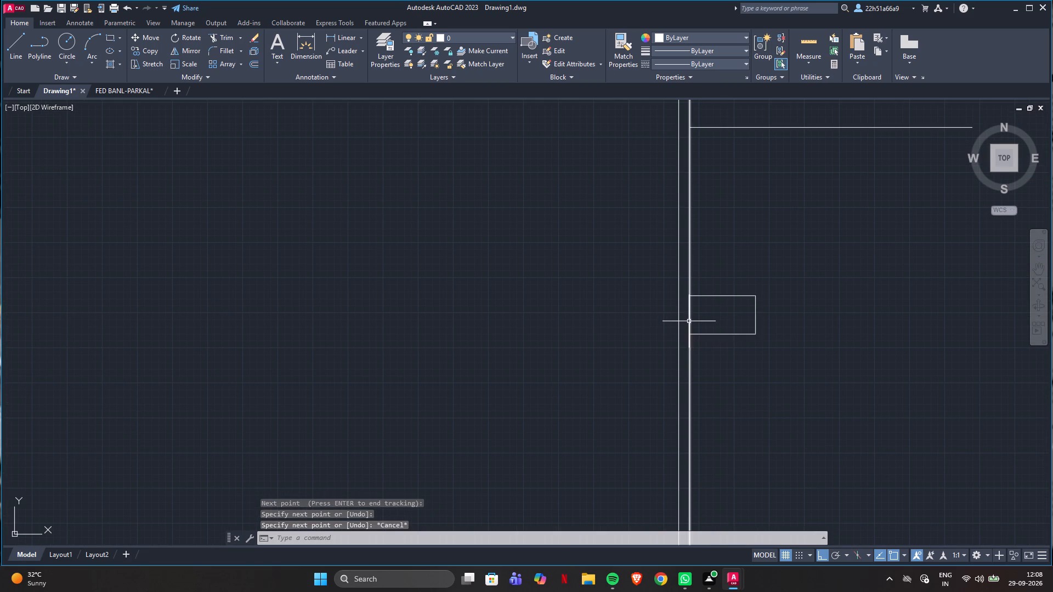
{"action": "left_click", "coordinate": [711, 295]}
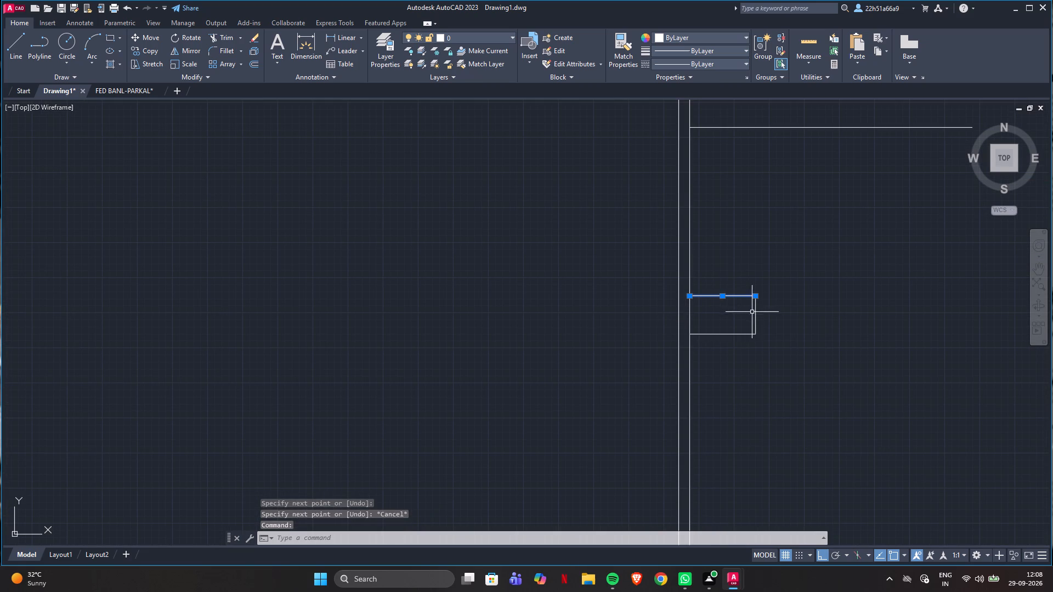
{"action": "left_click_drag", "start_coordinate": [775, 271], "coordinate": [814, 391]}
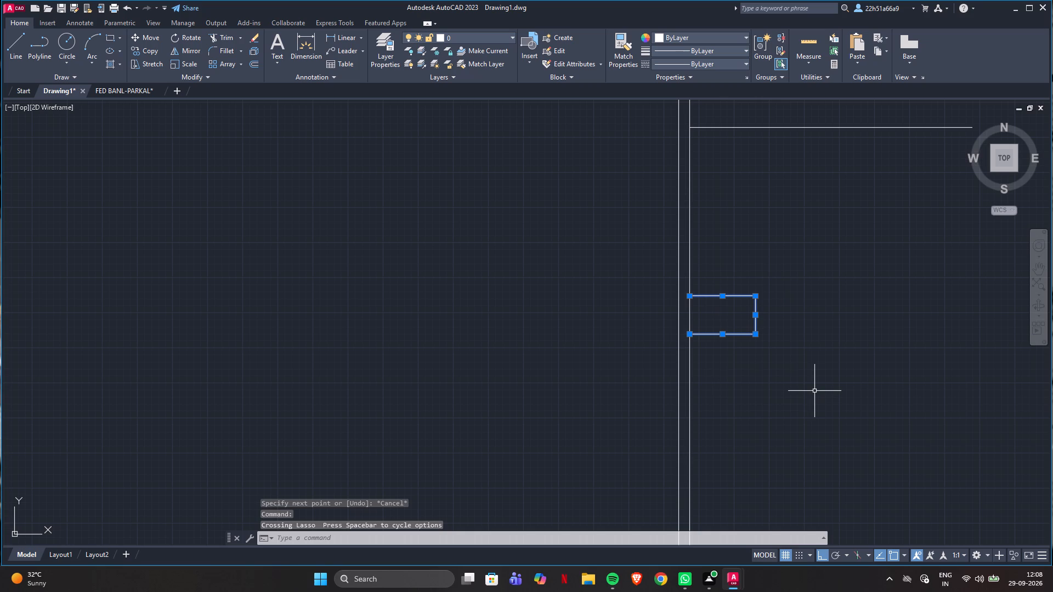
{"action": "key", "text": "m"}
{"action": "key", "text": "Return"}
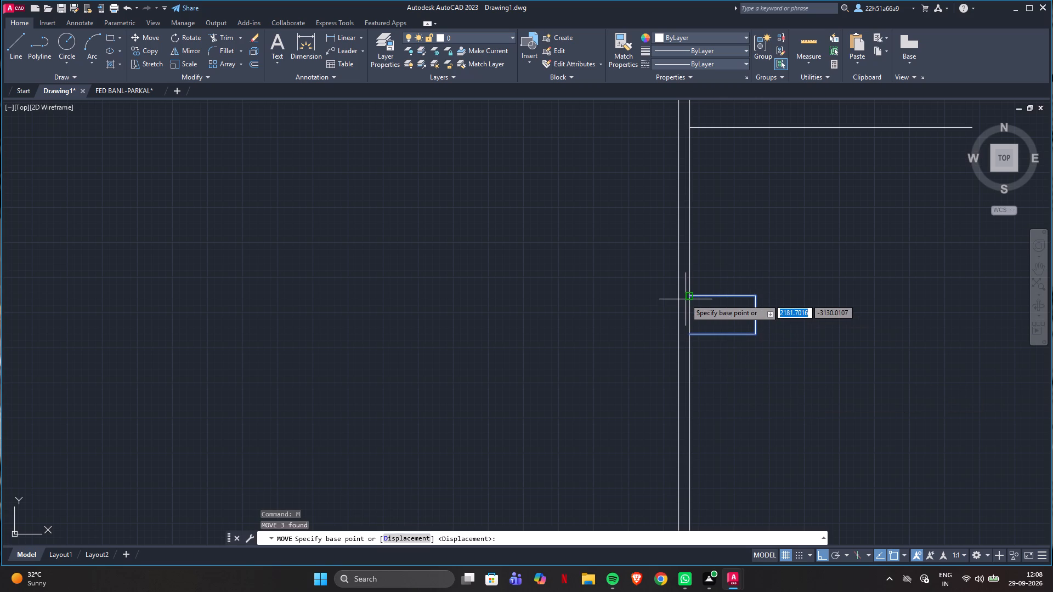
{"action": "left_click", "coordinate": [688, 300]}
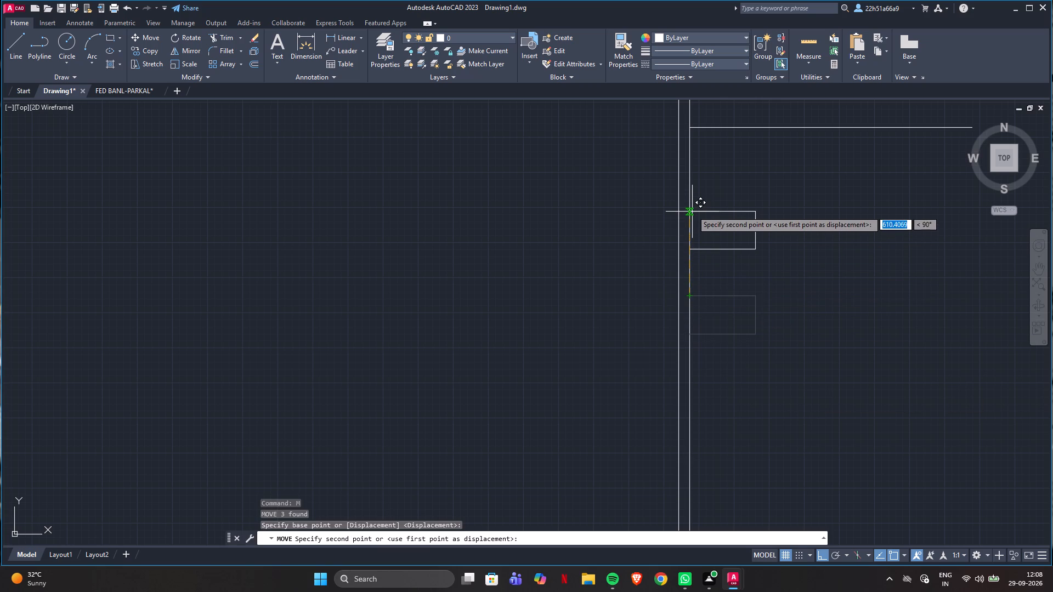
{"action": "left_click", "coordinate": [690, 127]}
{"action": "key", "text": "Escape"}
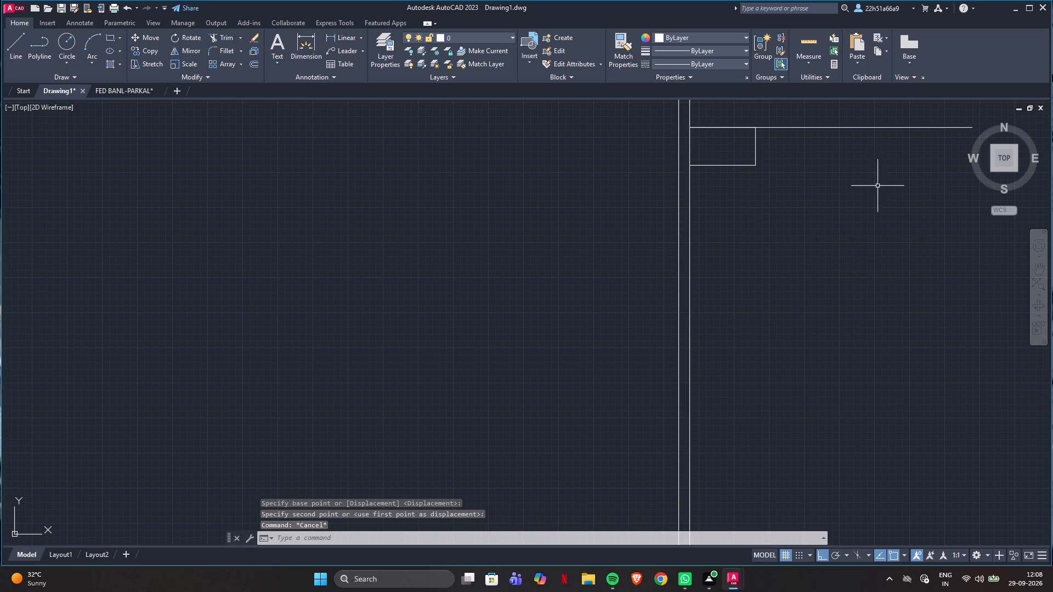
Delete the horizontal reference line along the top of the 470 x 270 rectangle.
{"action": "left_click", "coordinate": [790, 128]}
{"action": "key", "text": "Delete"}
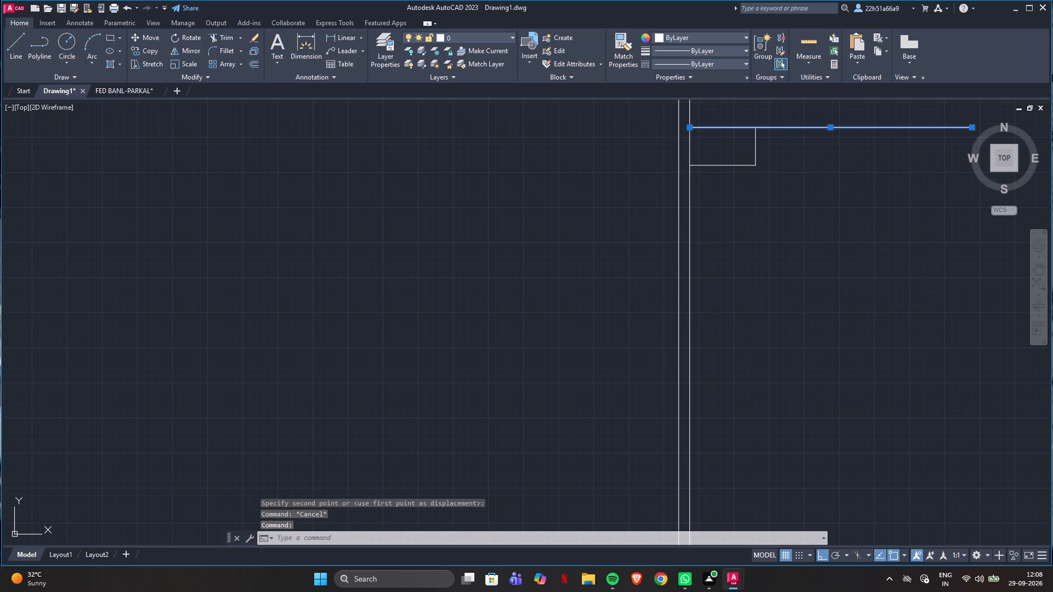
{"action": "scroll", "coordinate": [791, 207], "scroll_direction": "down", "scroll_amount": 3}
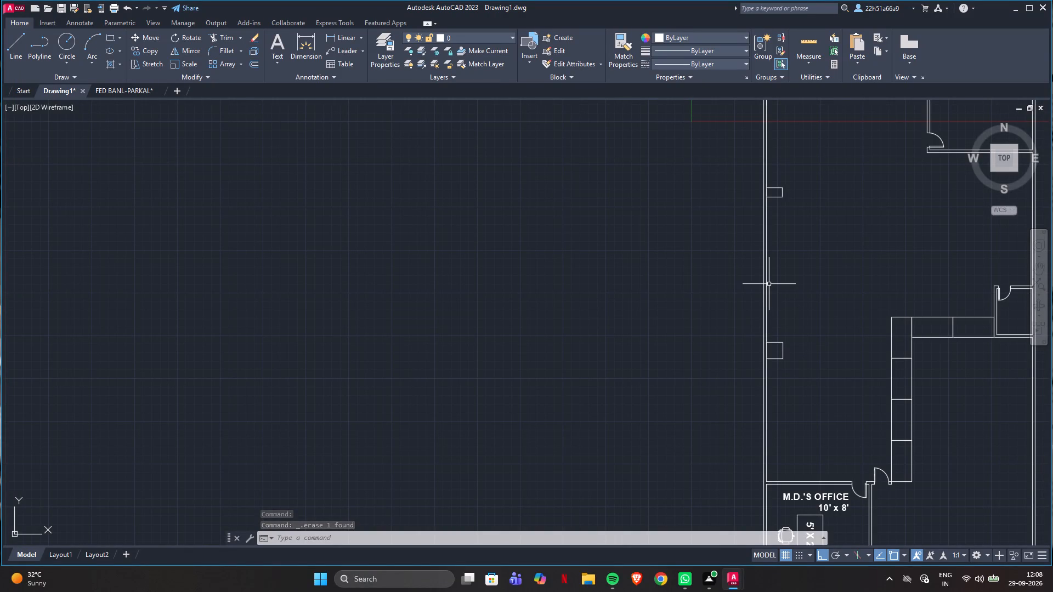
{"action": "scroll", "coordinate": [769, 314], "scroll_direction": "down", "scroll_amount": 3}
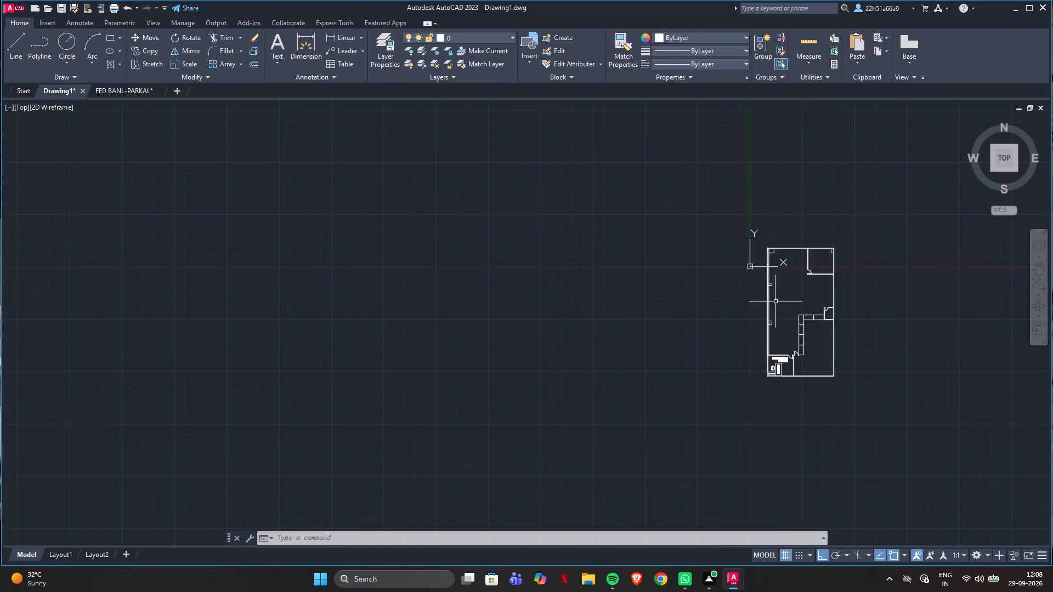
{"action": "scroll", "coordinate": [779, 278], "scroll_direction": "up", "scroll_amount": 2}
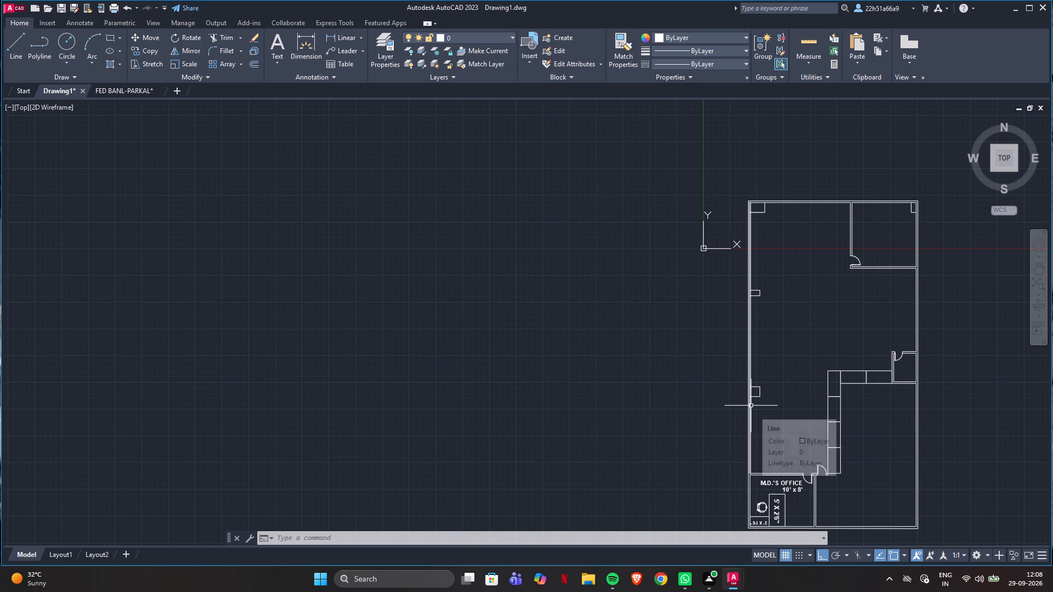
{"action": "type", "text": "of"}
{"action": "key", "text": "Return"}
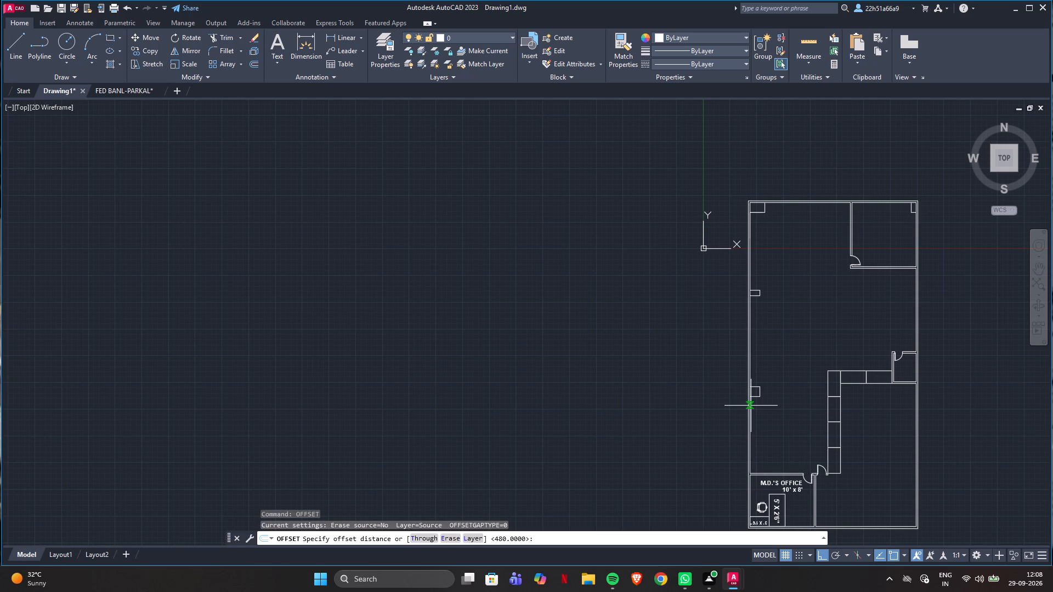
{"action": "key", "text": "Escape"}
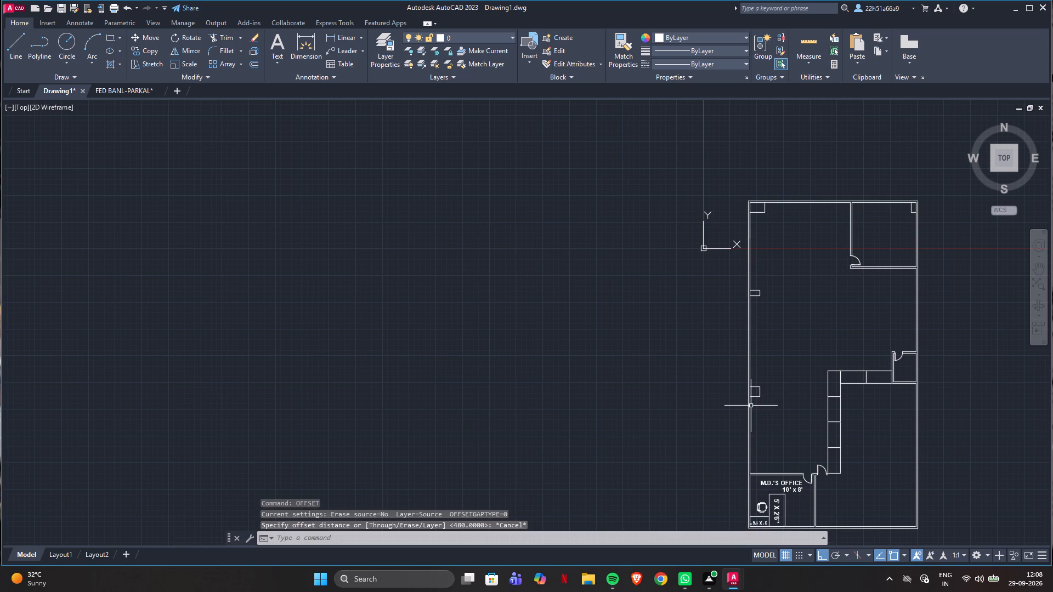
Draw a horizontal reference line from the left wall's inner face, starting 3040 below the 470 x 270 rectangle's lower-left corner.
{"action": "key", "text": "l"}
{"action": "key", "text": "Return"}
{"action": "type", "text": "tra"}
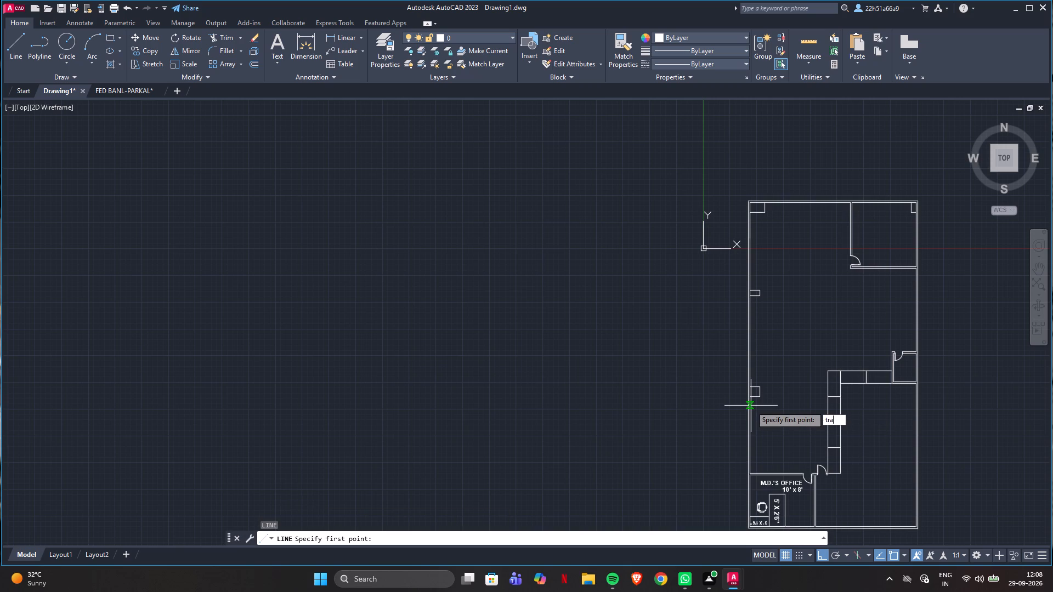
{"action": "key", "text": "Return"}
{"action": "scroll", "coordinate": [768, 306], "scroll_direction": "up", "scroll_amount": 1}
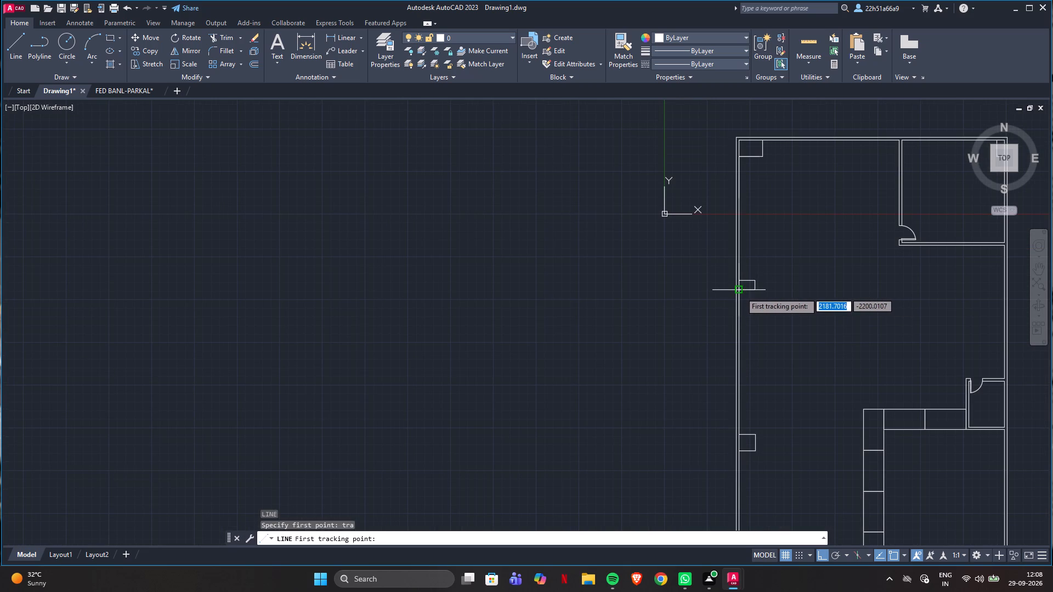
{"action": "left_click", "coordinate": [740, 292]}
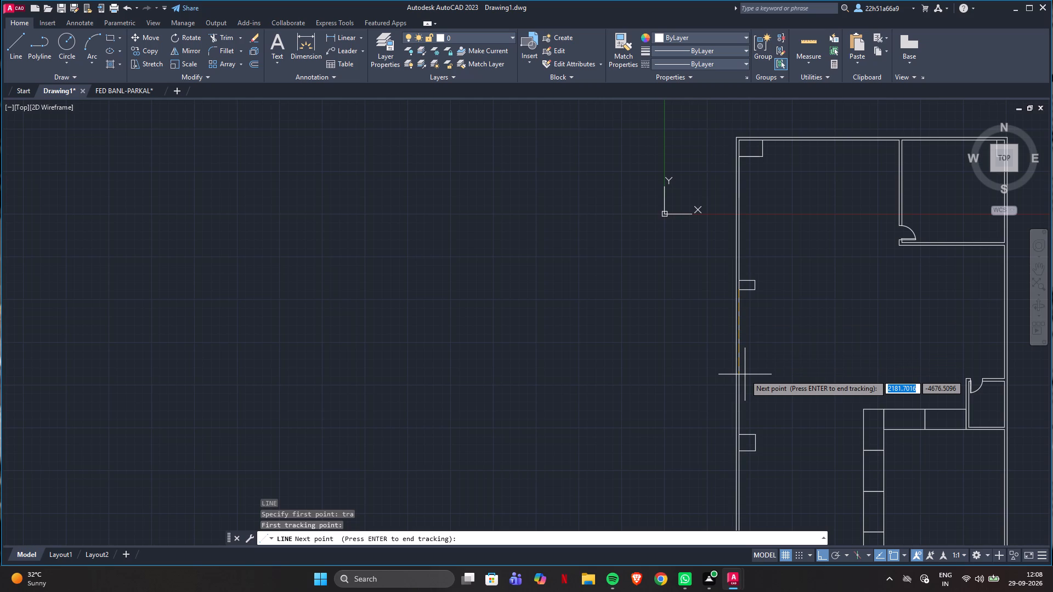
{"action": "type", "text": "3040"}
{"action": "key", "text": "Return"}
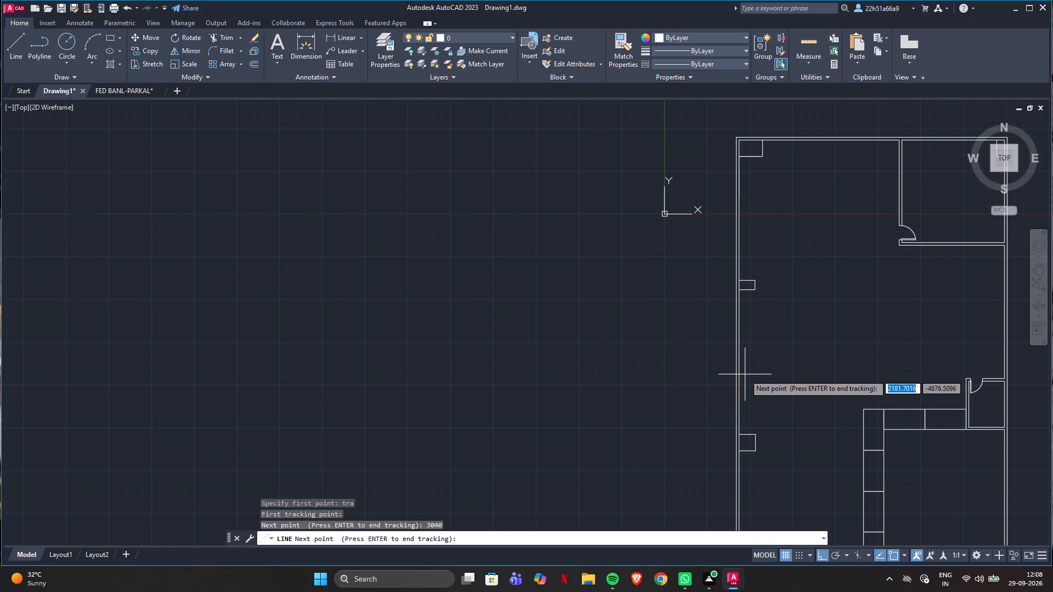
{"action": "key", "text": "Return"}
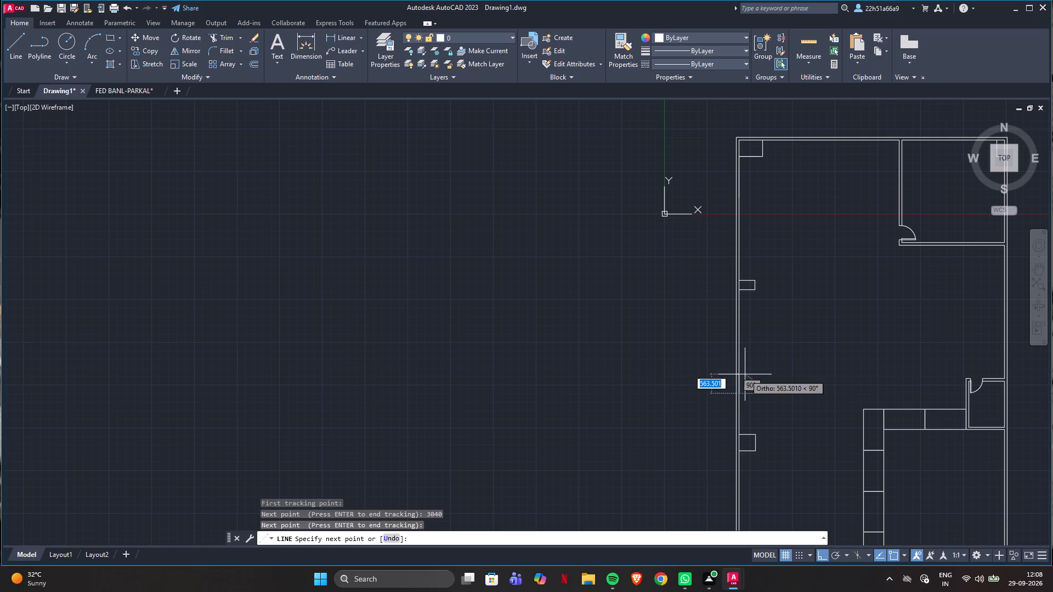
{"action": "left_click", "coordinate": [827, 368]}
{"action": "key", "text": "Escape"}
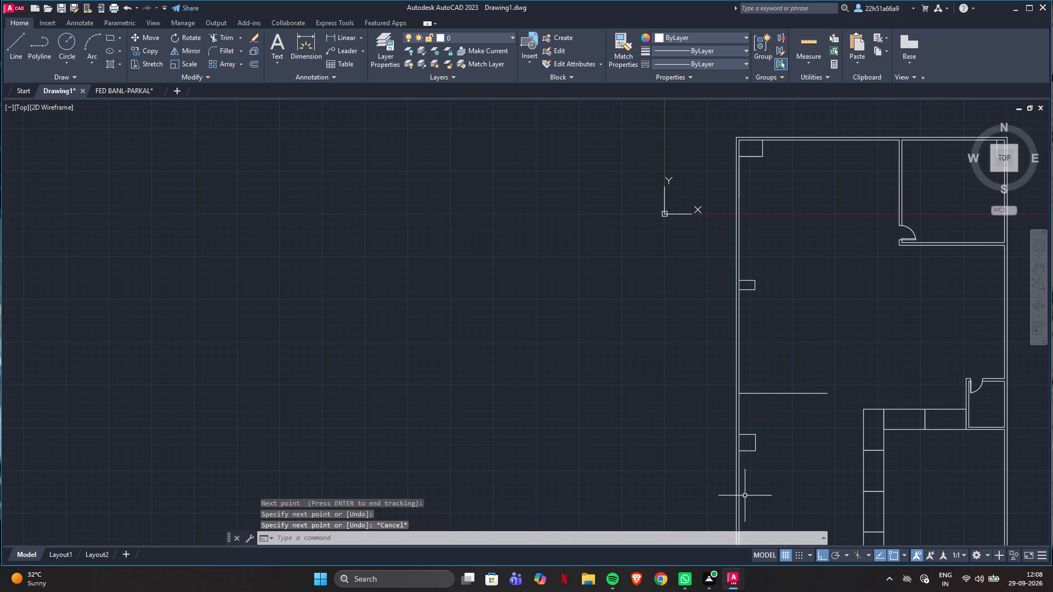
Move the 480 x 480 square up the left wall so its upper-left corner meets the new reference line's wall end.
{"action": "scroll", "coordinate": [751, 471], "scroll_direction": "up", "scroll_amount": 2}
{"action": "left_click", "coordinate": [751, 379]}
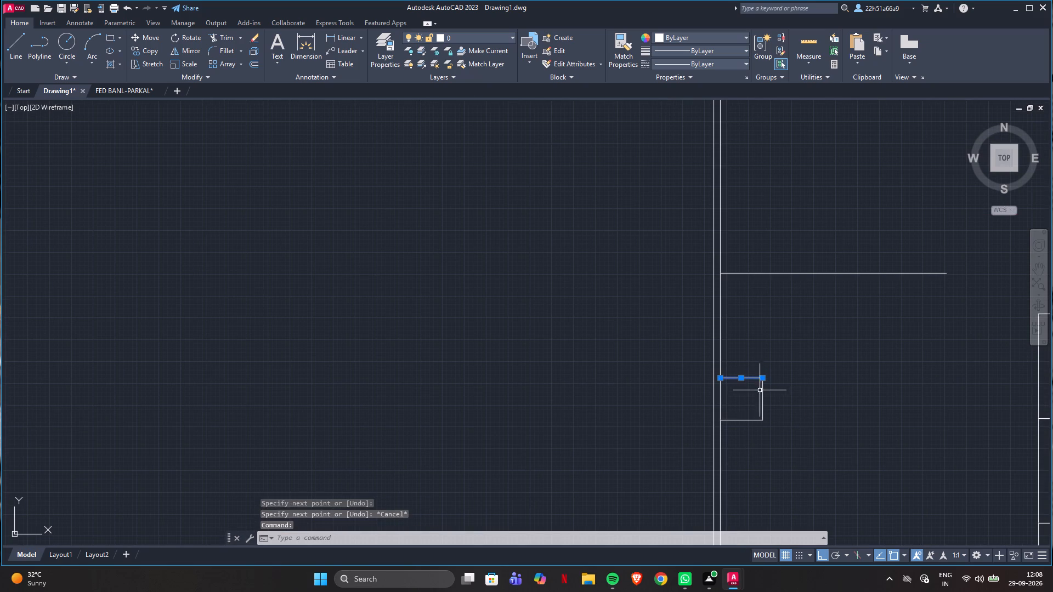
{"action": "left_click", "coordinate": [761, 393]}
{"action": "left_click", "coordinate": [744, 419]}
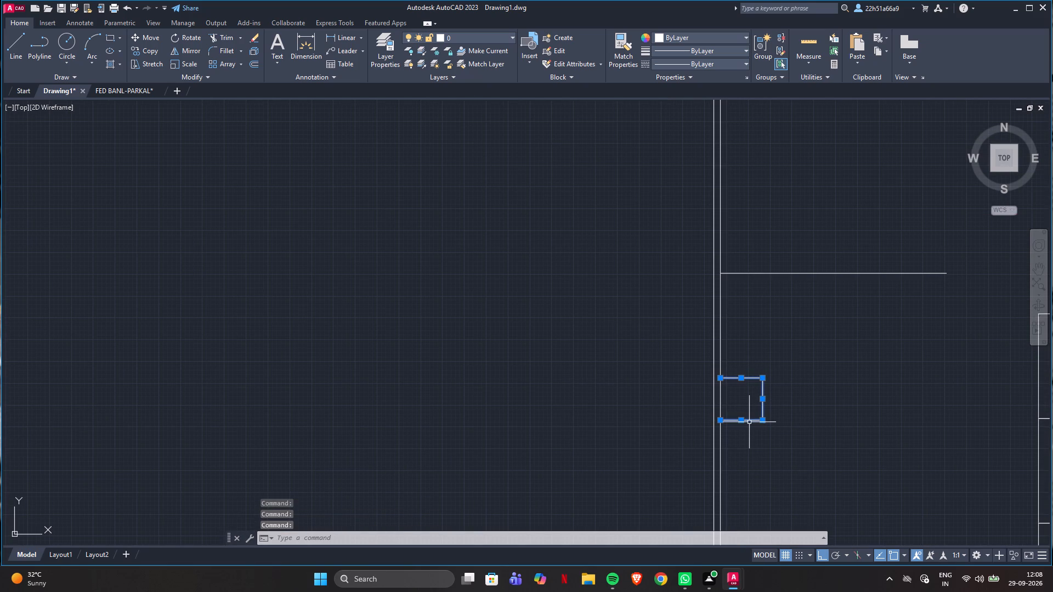
{"action": "key", "text": "m"}
{"action": "key", "text": "Return"}
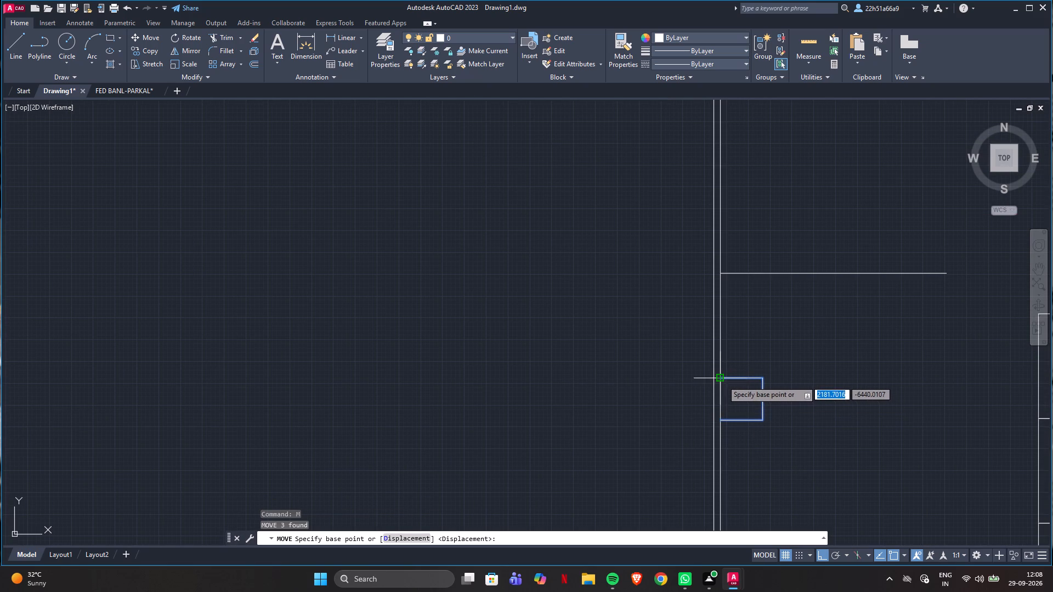
{"action": "left_click", "coordinate": [722, 380]}
{"action": "left_click", "coordinate": [718, 273]}
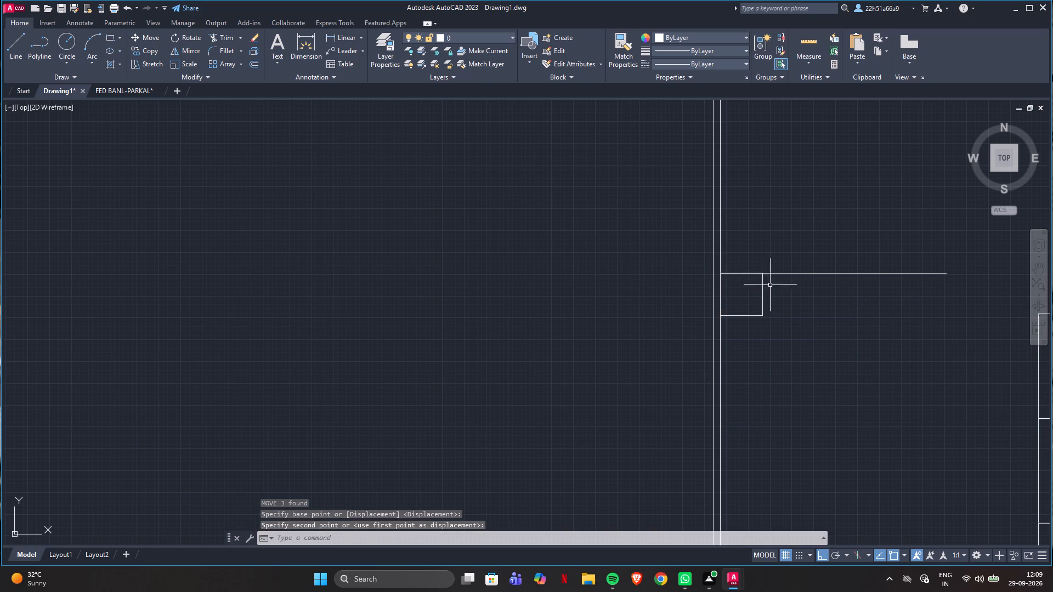
{"action": "key", "text": "Escape"}
Delete the horizontal reference line along the top of the 480 x 480 square.
{"action": "left_click", "coordinate": [796, 274]}
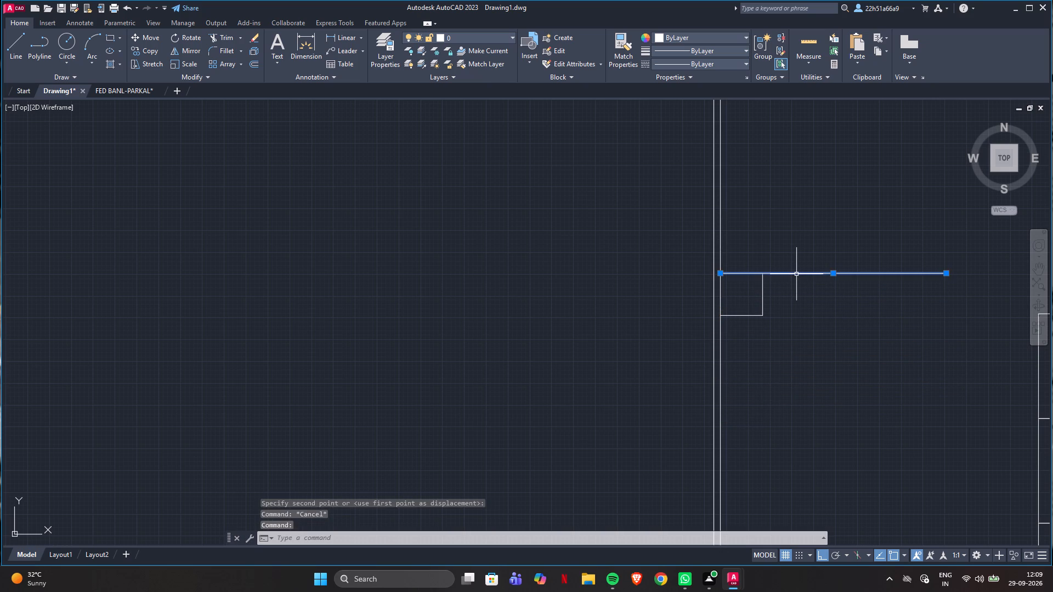
{"action": "key", "text": "Delete"}
Draw a 700 x 270 column rectangle on the left wall's inner face, starting 3970 below the 480 x 480 square's lower-left corner.
{"action": "key", "text": "l"}
{"action": "key", "text": "Return"}
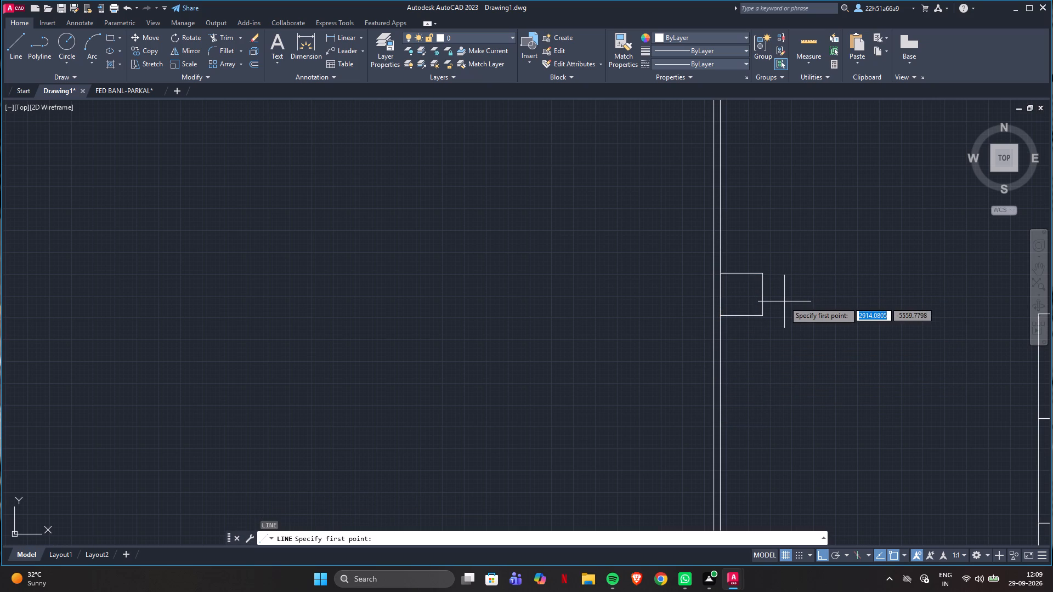
{"action": "type", "text": "tr"}
{"action": "key", "text": "a"}
{"action": "key", "text": "Return"}
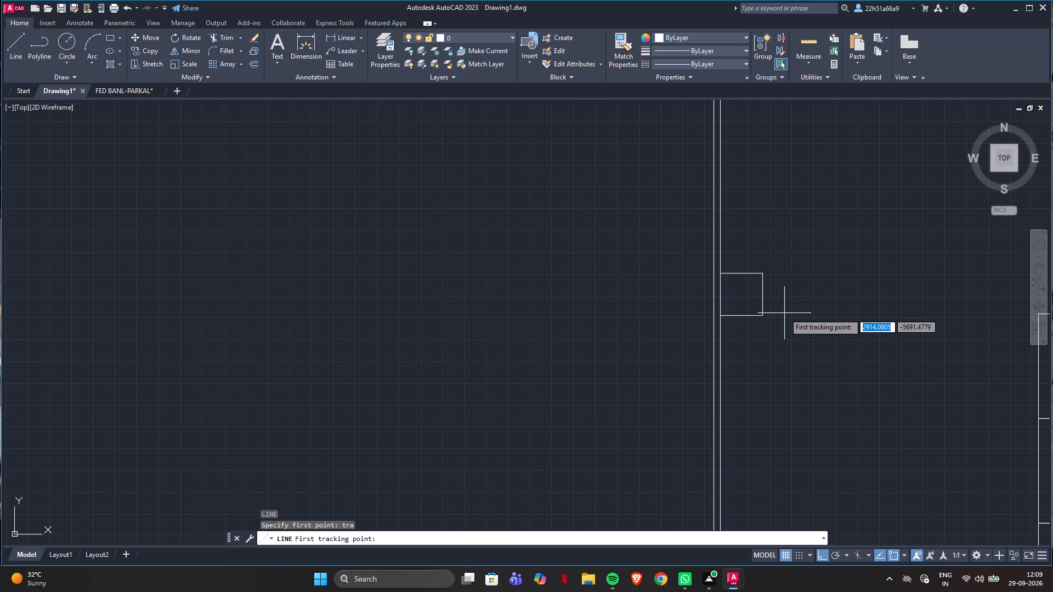
{"action": "left_click", "coordinate": [720, 317]}
{"action": "type", "text": "3970"}
{"action": "key", "text": "Return"}
{"action": "key", "text": "Return"}
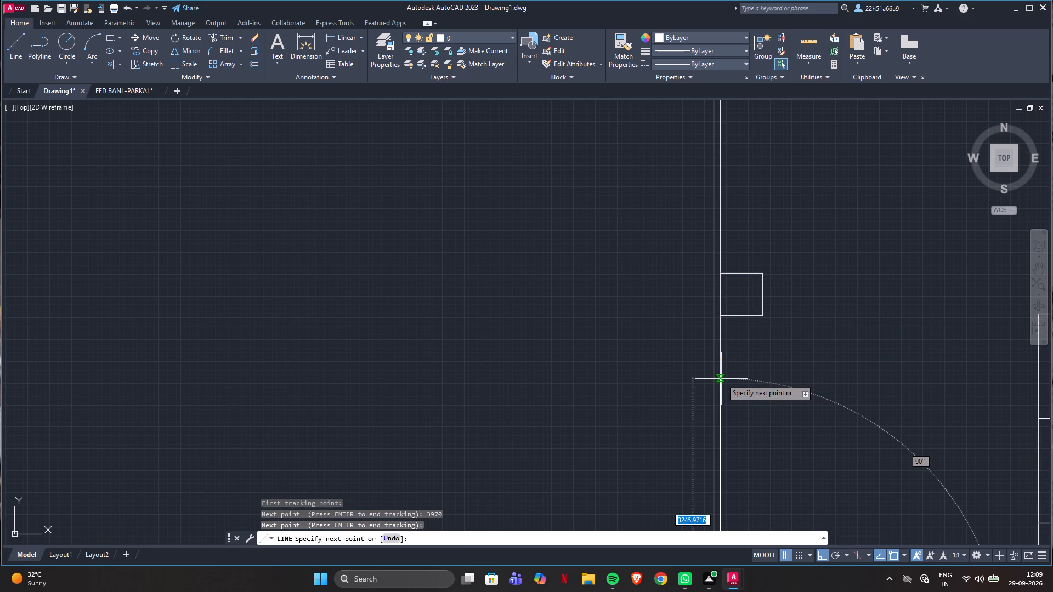
{"action": "scroll", "coordinate": [947, 221], "scroll_direction": "down", "scroll_amount": 3}
{"action": "scroll", "coordinate": [918, 310], "scroll_direction": "up", "scroll_amount": 2}
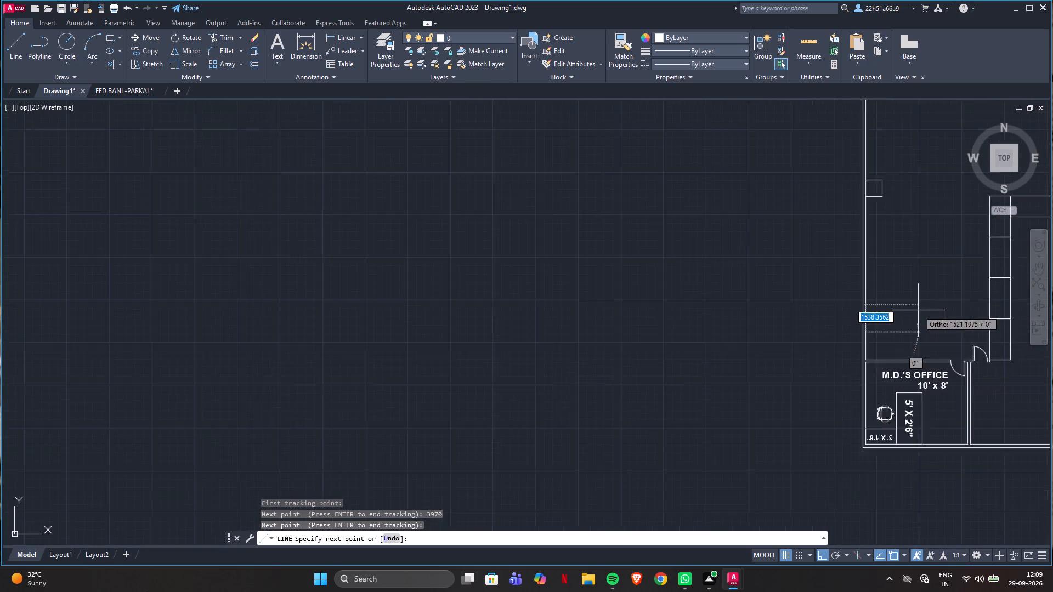
{"action": "scroll", "coordinate": [918, 310], "scroll_direction": "up", "scroll_amount": 1}
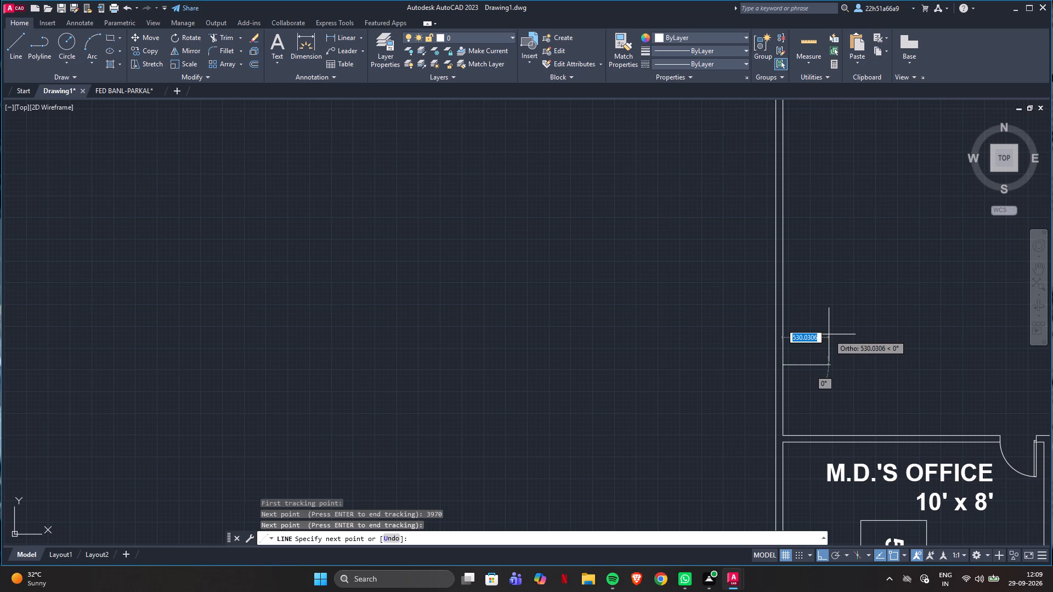
{"action": "type", "text": "700"}
{"action": "key", "text": "Return"}
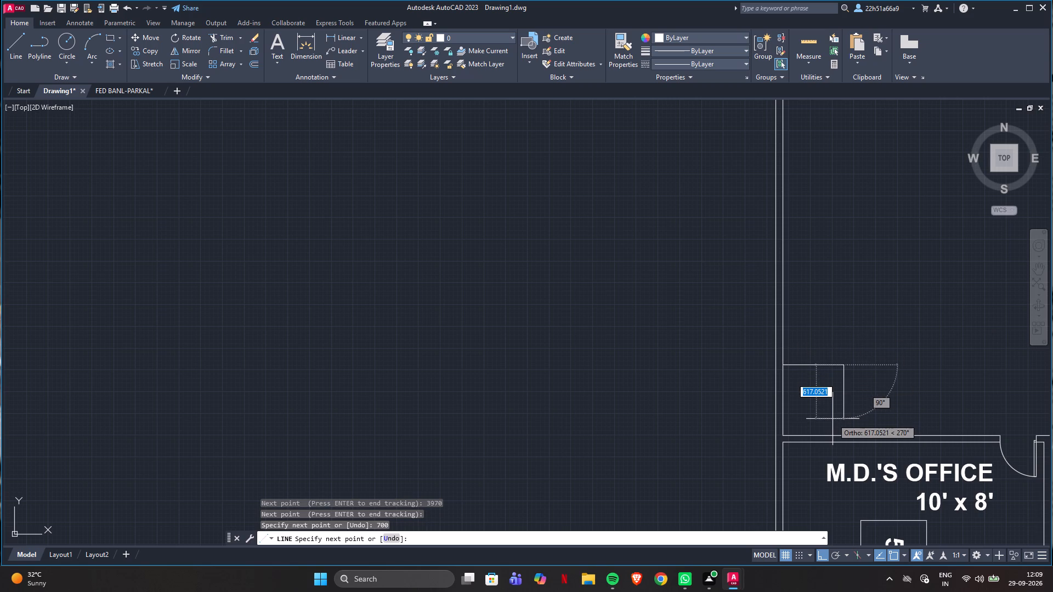
{"action": "type", "text": "270"}
{"action": "key", "text": "Return"}
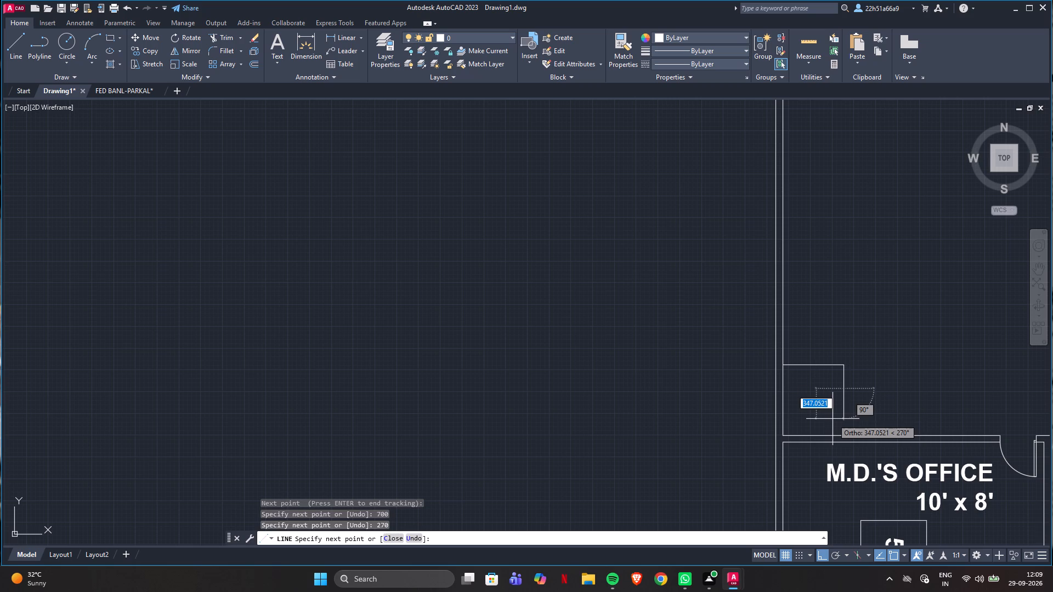
{"action": "left_click", "coordinate": [782, 388]}
{"action": "key", "text": "Escape"}
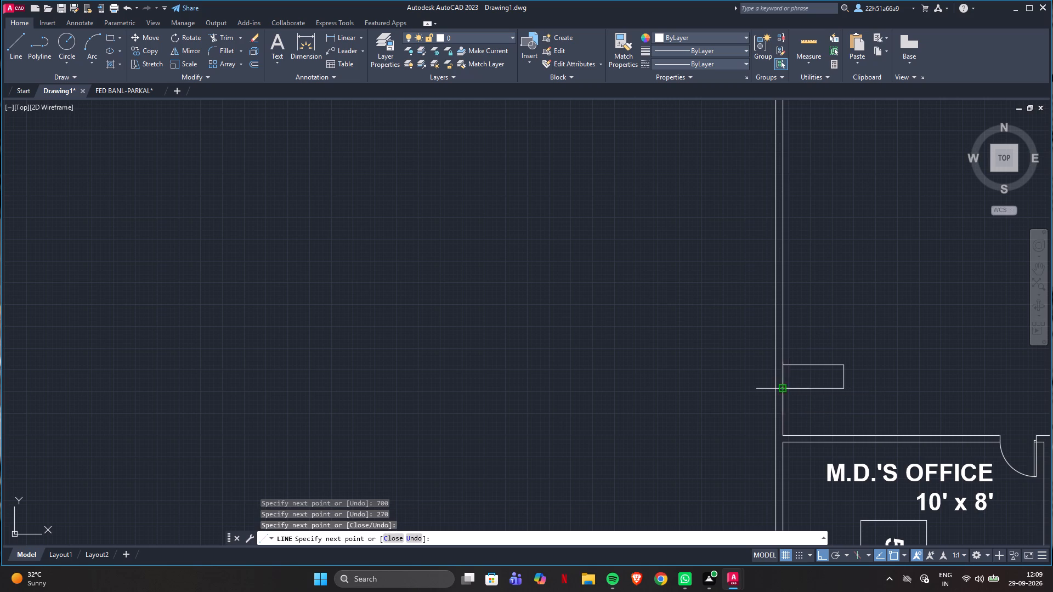
Hatch the four left-wall columns and the upper-right corner column with the ANSI31 pattern at scale 20.
{"action": "scroll", "coordinate": [826, 442], "scroll_direction": "down", "scroll_amount": 2}
{"action": "scroll", "coordinate": [732, 391], "scroll_direction": "down", "scroll_amount": 3}
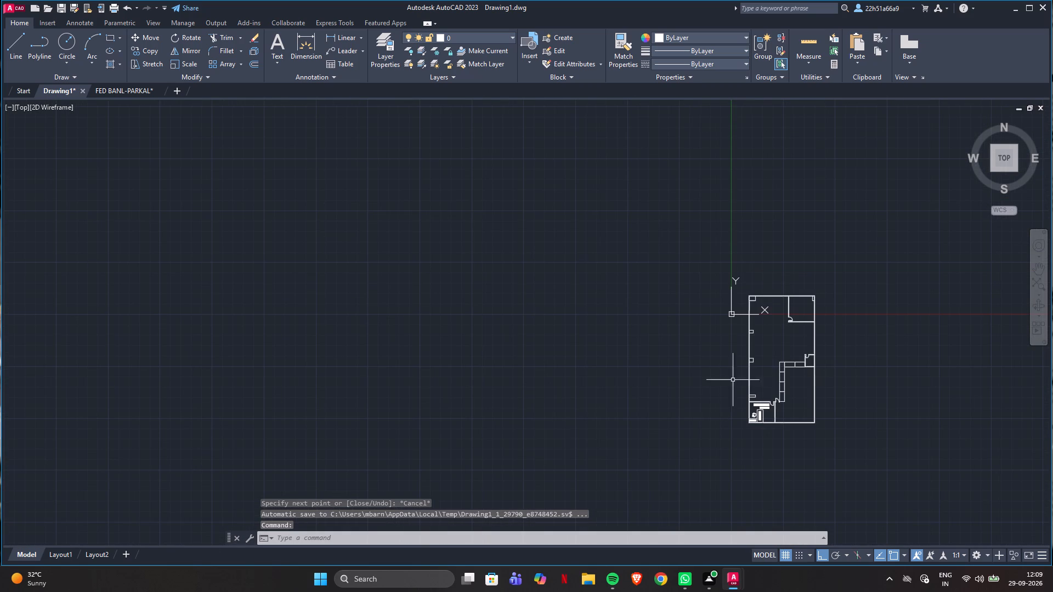
{"action": "scroll", "coordinate": [828, 335], "scroll_direction": "up", "scroll_amount": 2}
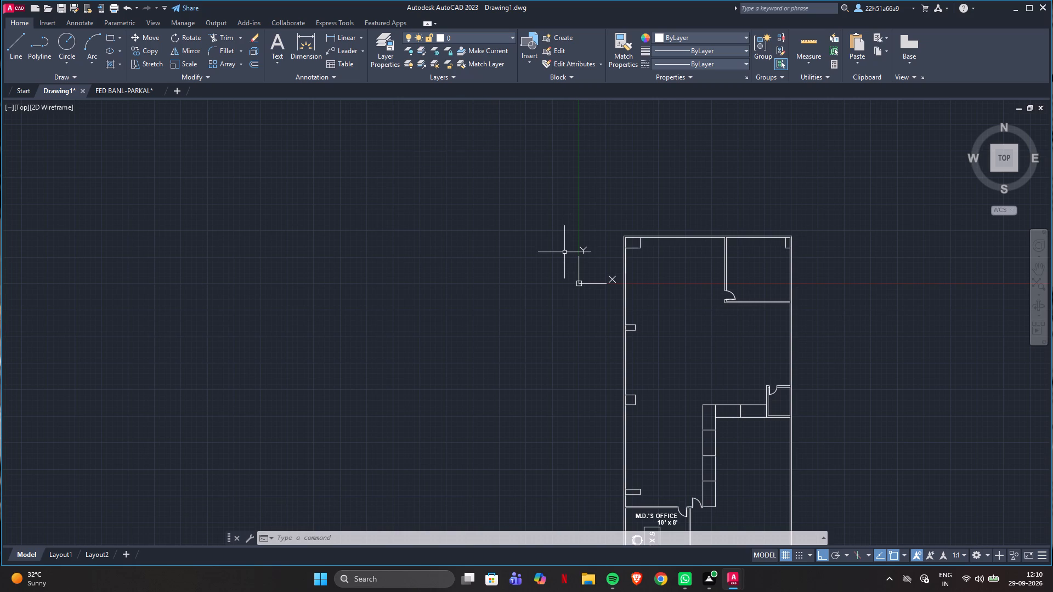
{"action": "key", "text": "h"}
{"action": "key", "text": "Return"}
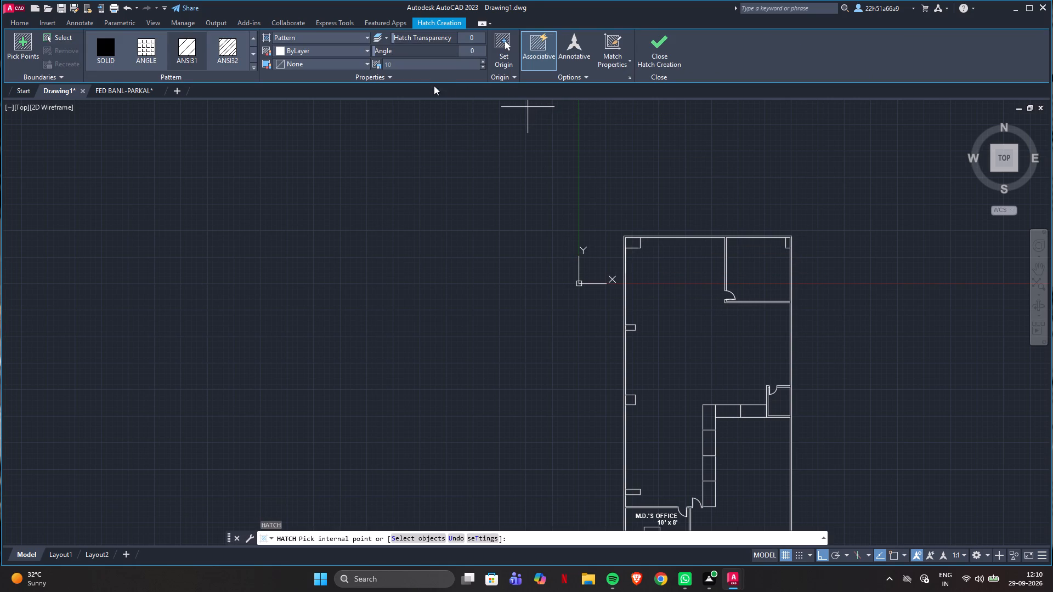
{"action": "left_click", "coordinate": [192, 47]}
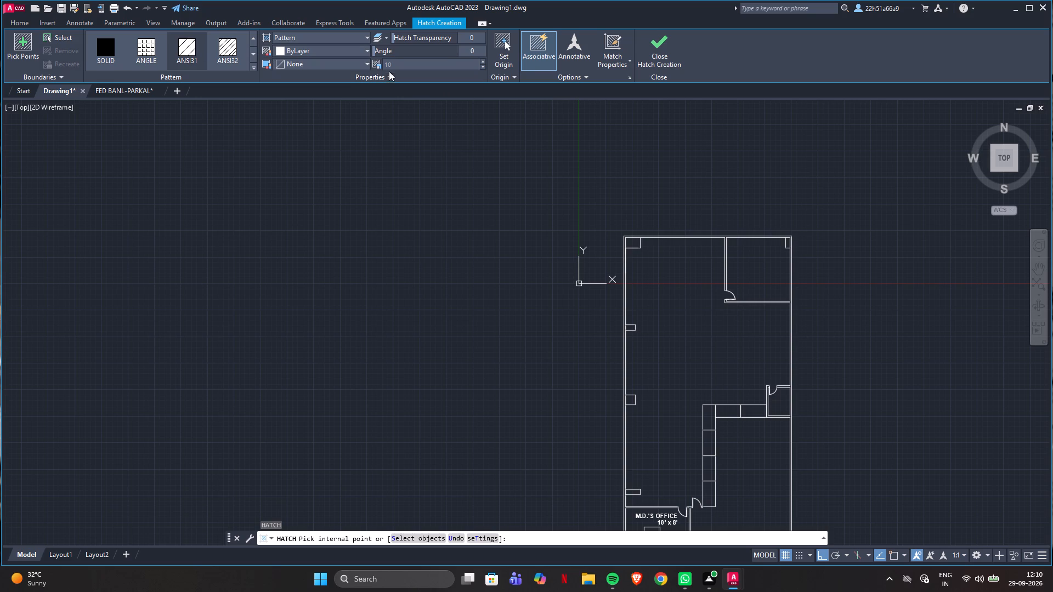
{"action": "left_click", "coordinate": [393, 62]}
{"action": "type", "text": "20"}
{"action": "key", "text": "Return"}
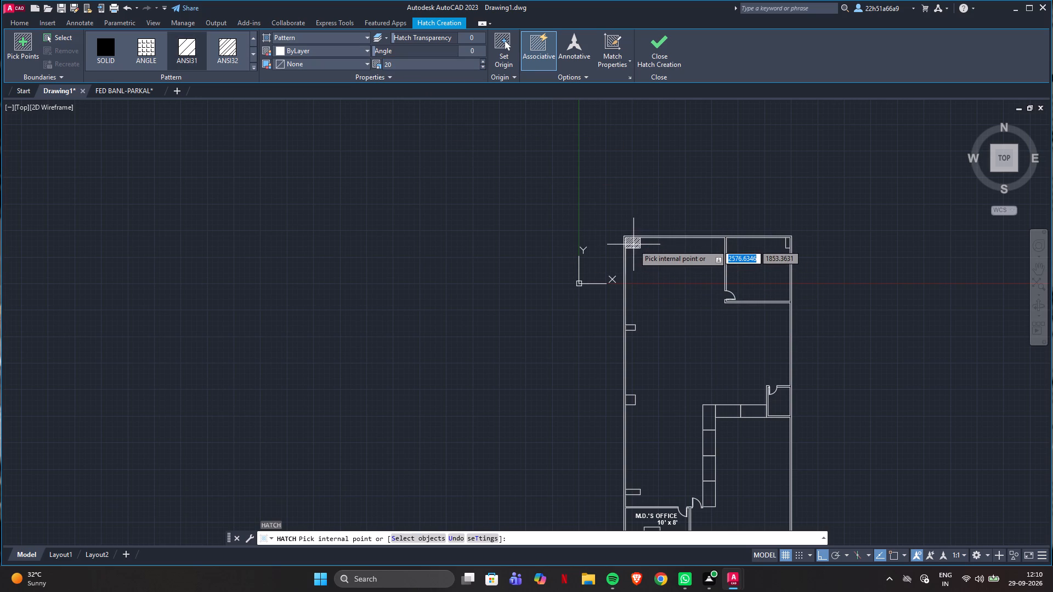
{"action": "left_click", "coordinate": [633, 244]}
{"action": "left_click", "coordinate": [788, 246]}
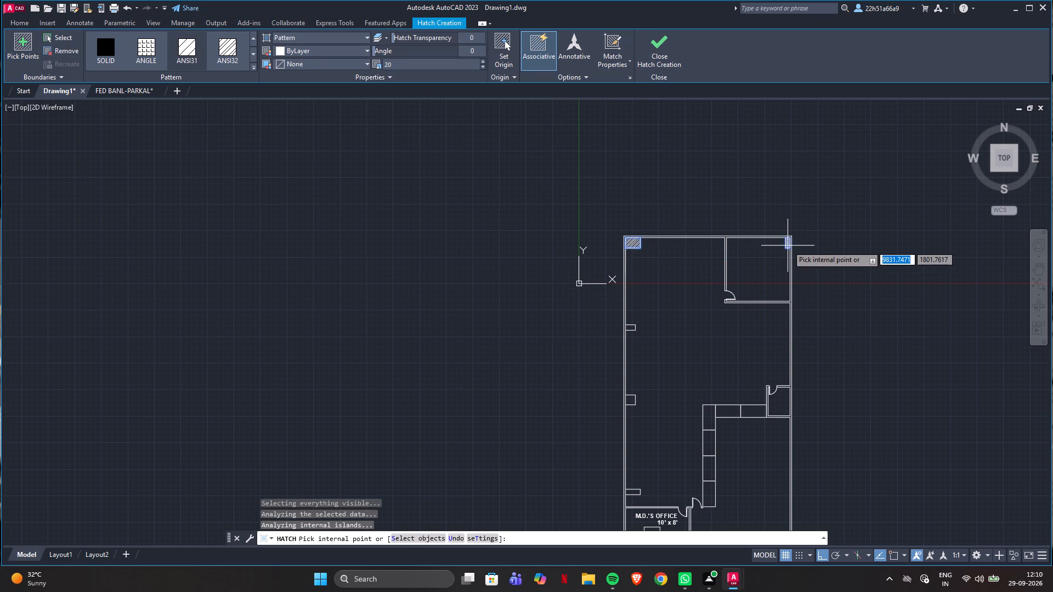
{"action": "left_click", "coordinate": [631, 328]}
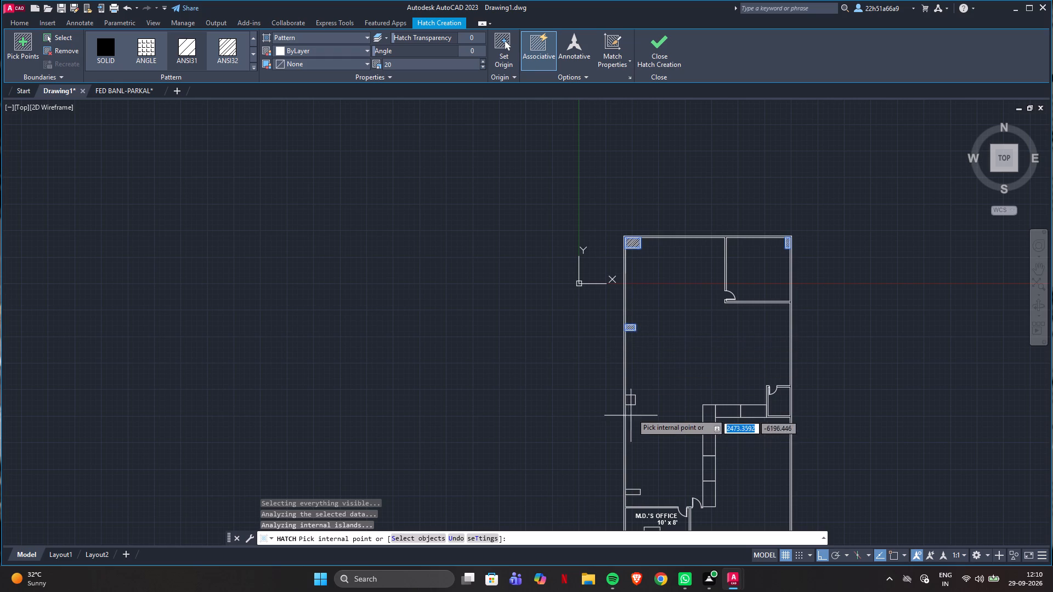
{"action": "left_click", "coordinate": [632, 401]}
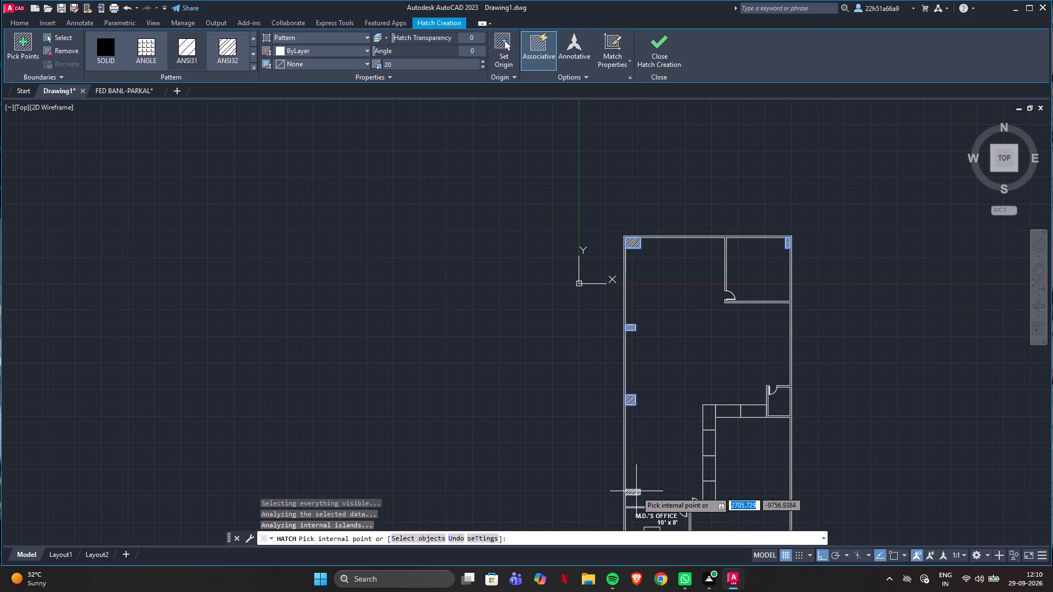
{"action": "left_click", "coordinate": [636, 491]}
{"action": "left_click", "coordinate": [656, 48]}
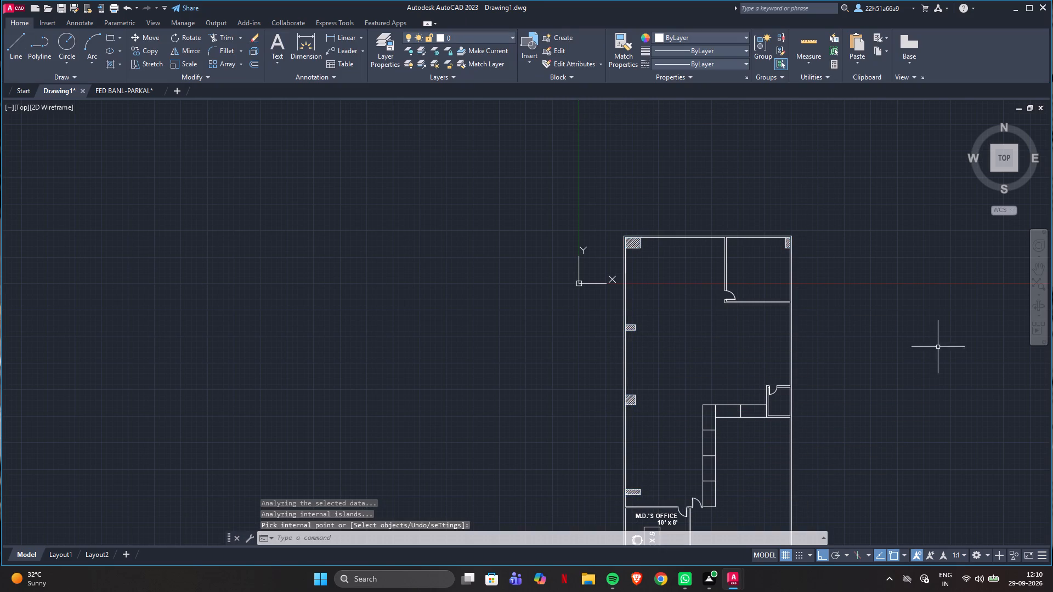
Draw a rectangle directly below the upper-left corner column, 1200 long down the left wall and 600 deep.
{"action": "scroll", "coordinate": [929, 382], "scroll_direction": "down", "scroll_amount": 2}
{"action": "scroll", "coordinate": [917, 365], "scroll_direction": "up", "scroll_amount": 3}
{"action": "scroll", "coordinate": [763, 292], "scroll_direction": "down", "scroll_amount": 1}
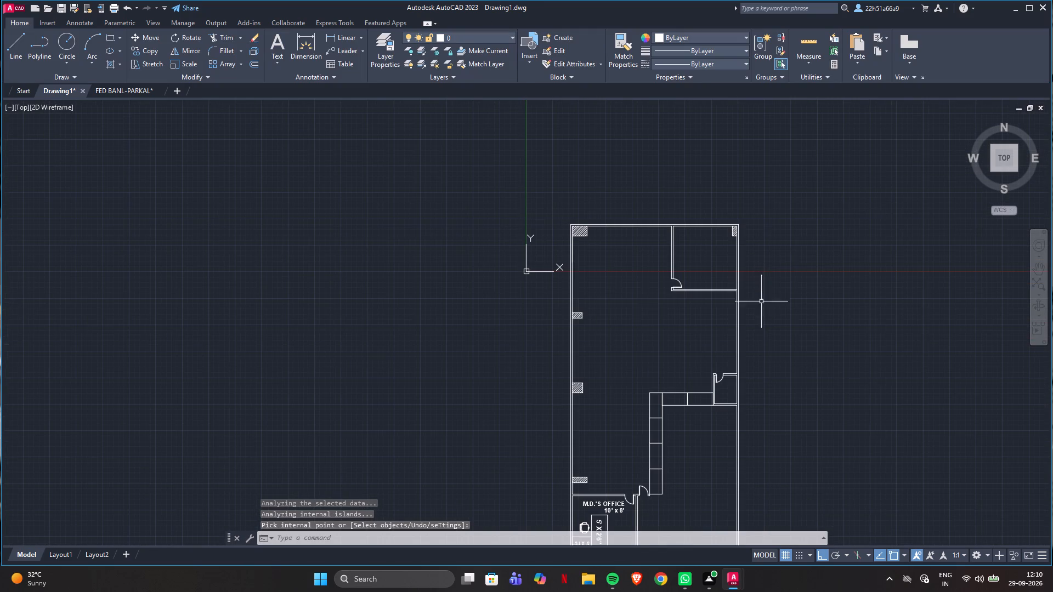
{"action": "scroll", "coordinate": [812, 340], "scroll_direction": "down", "scroll_amount": 1}
{"action": "scroll", "coordinate": [799, 460], "scroll_direction": "up", "scroll_amount": 2}
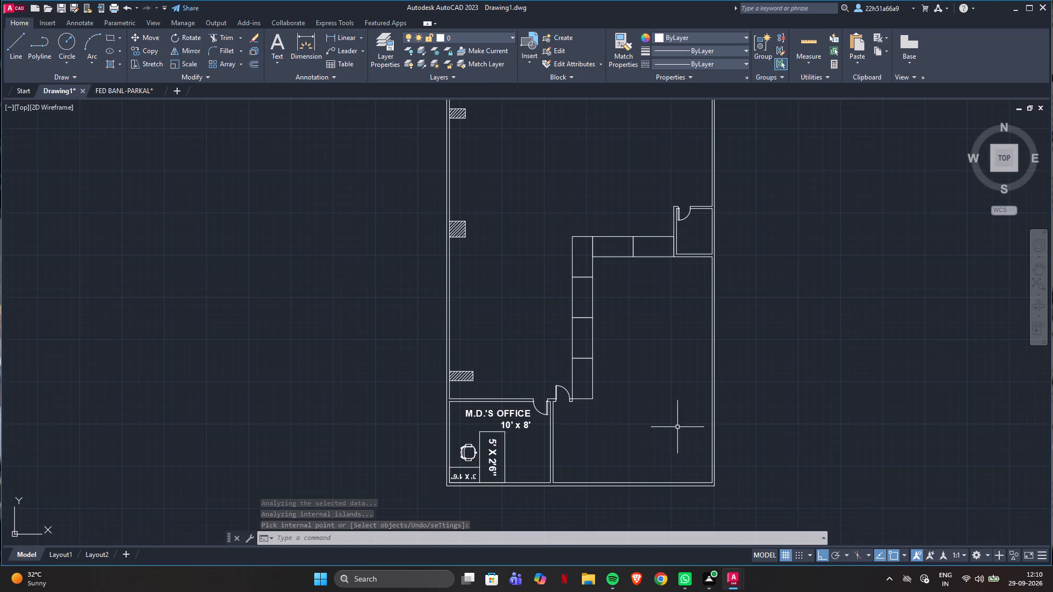
{"action": "scroll", "coordinate": [677, 427], "scroll_direction": "down", "scroll_amount": 1}
{"action": "scroll", "coordinate": [523, 151], "scroll_direction": "up", "scroll_amount": 1}
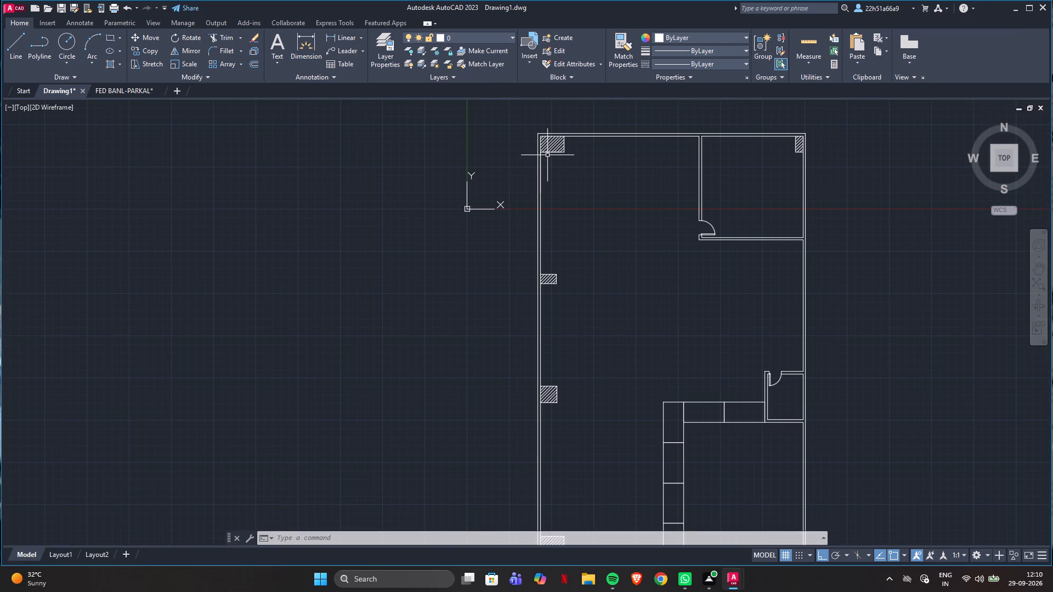
{"action": "key", "text": "l"}
{"action": "key", "text": "Return"}
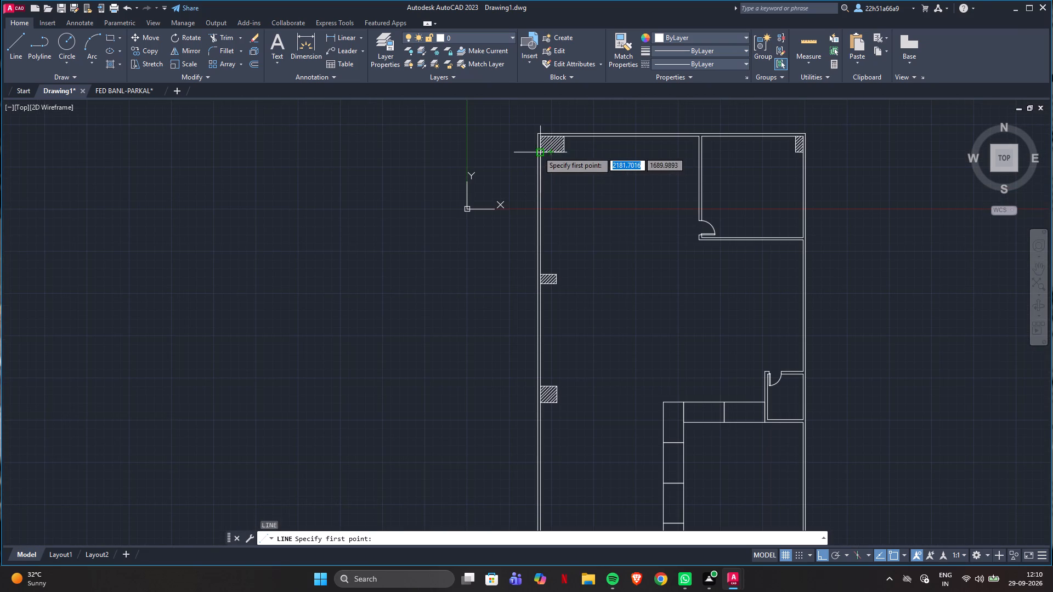
{"action": "scroll", "coordinate": [538, 152], "scroll_direction": "up", "scroll_amount": 2}
{"action": "left_click", "coordinate": [544, 154]}
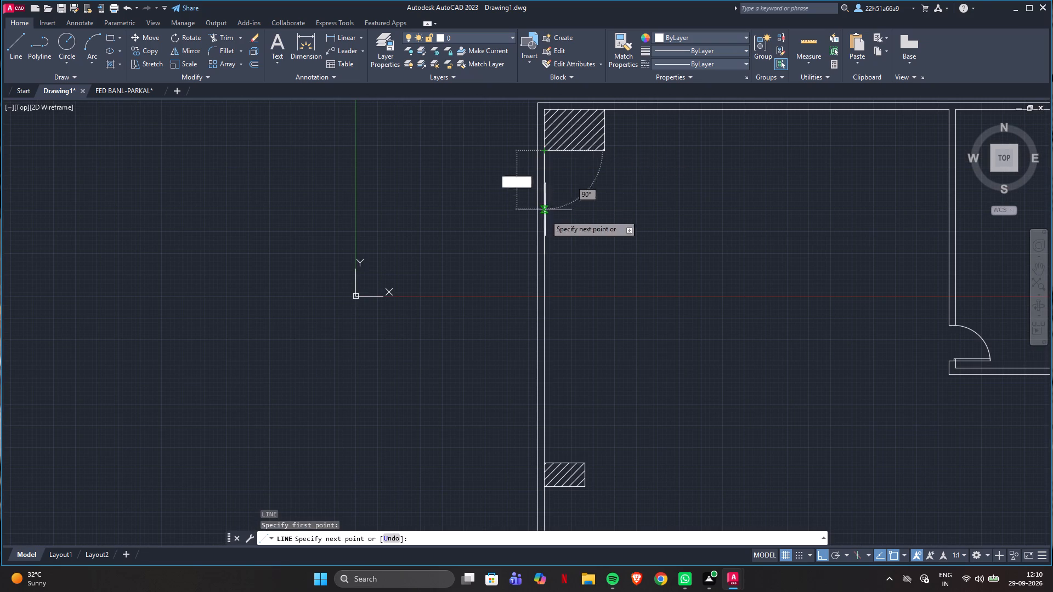
{"action": "type", "text": "1200"}
{"action": "key", "text": "Return"}
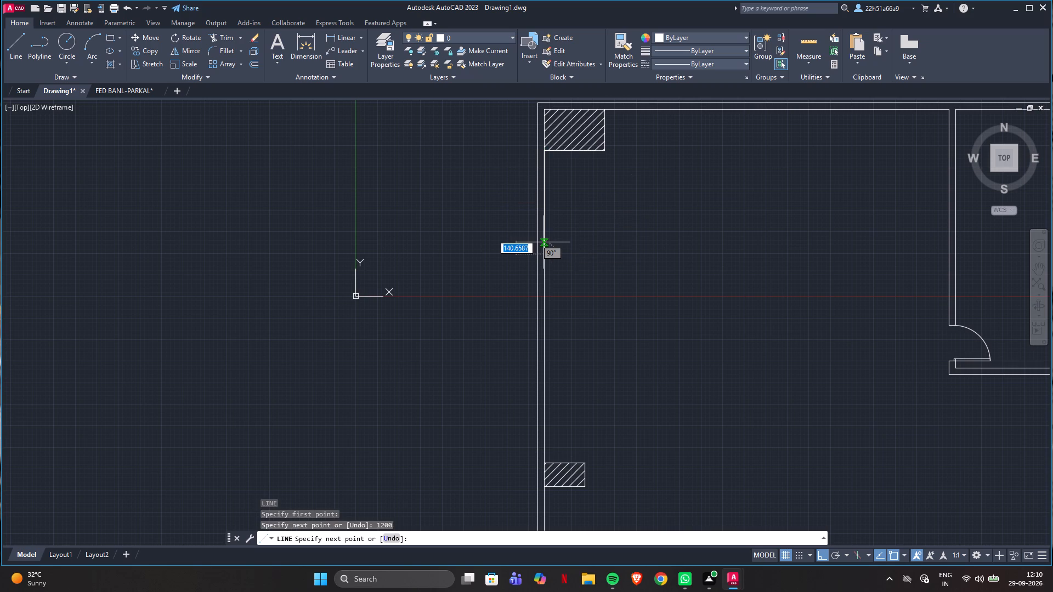
{"action": "type", "text": "600"}
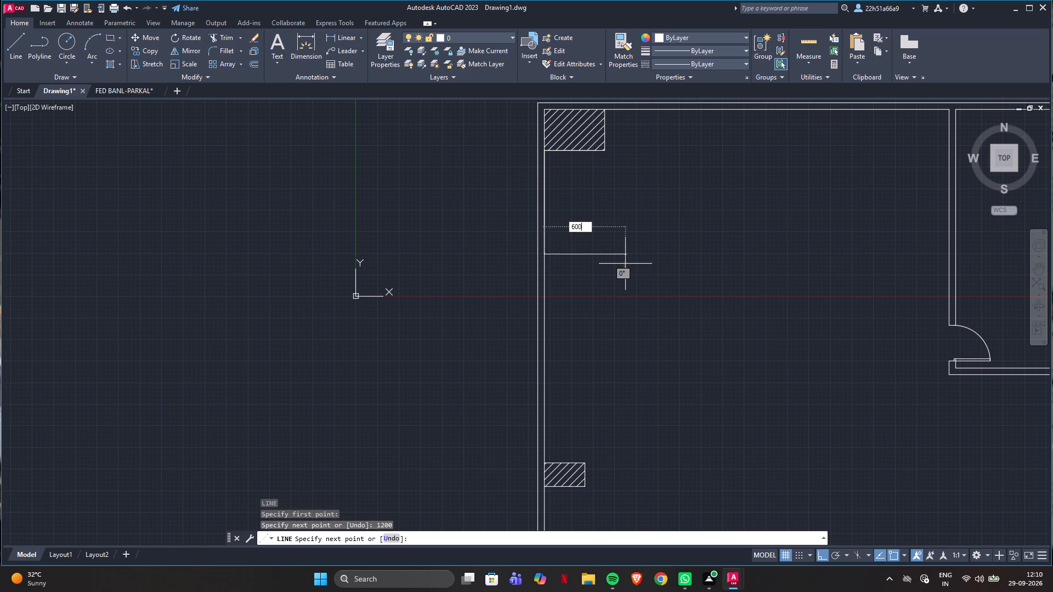
{"action": "key", "text": "Return"}
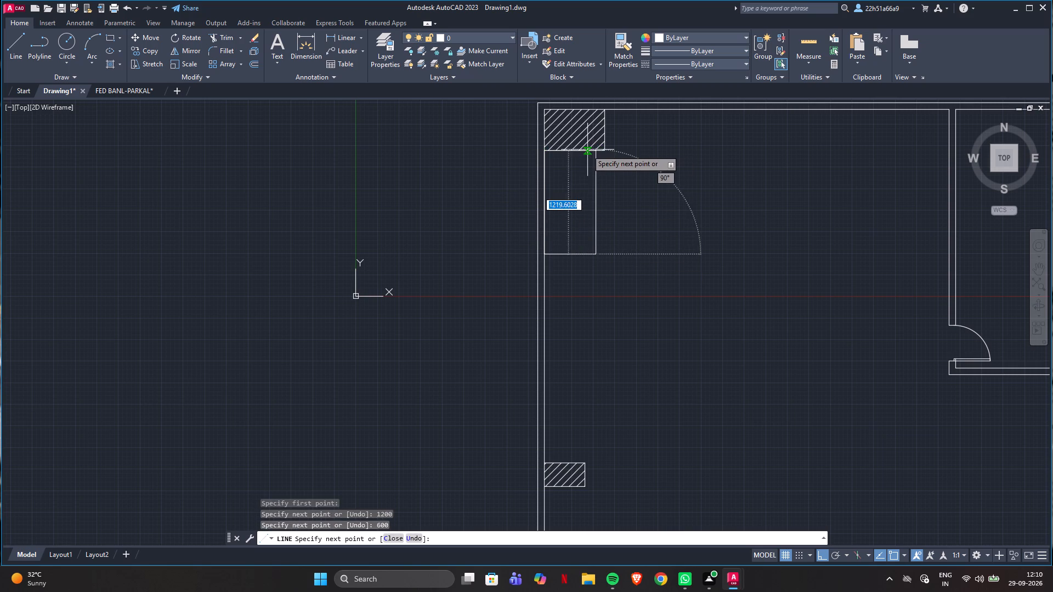
{"action": "left_click", "coordinate": [594, 150]}
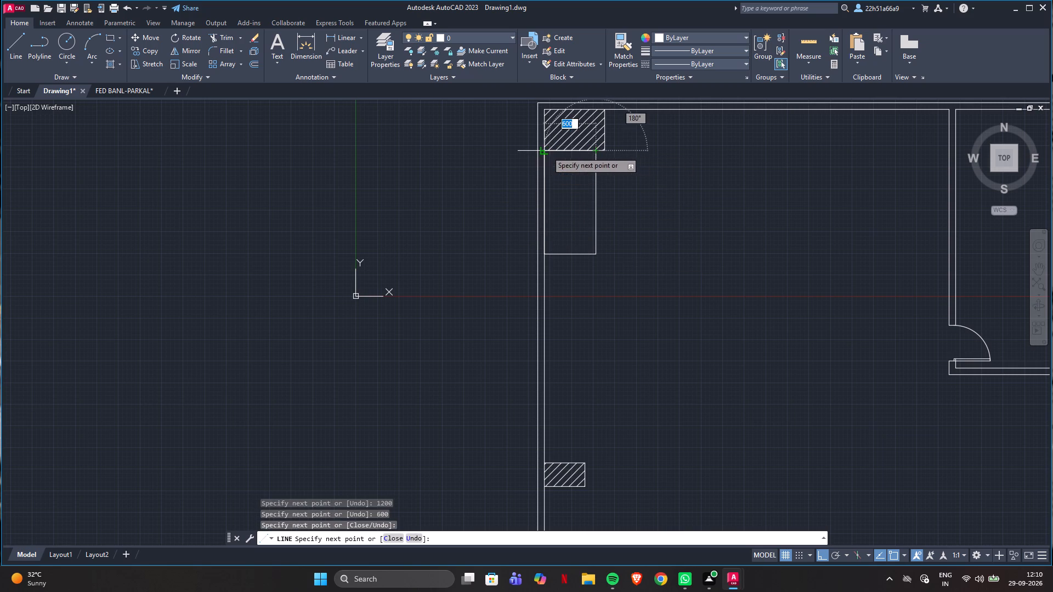
{"action": "left_click", "coordinate": [542, 150]}
{"action": "key", "text": "Escape"}
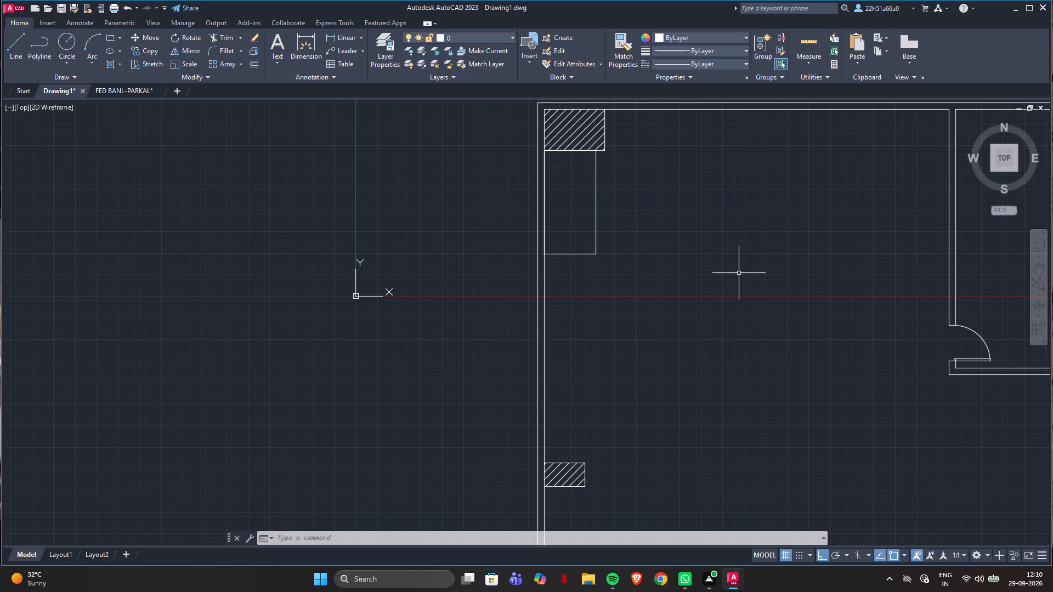
Draw a short horizontal line across the left wall's thickness, just below the 1200 x 600 rectangle.
{"action": "scroll", "coordinate": [703, 234], "scroll_direction": "down", "scroll_amount": 1}
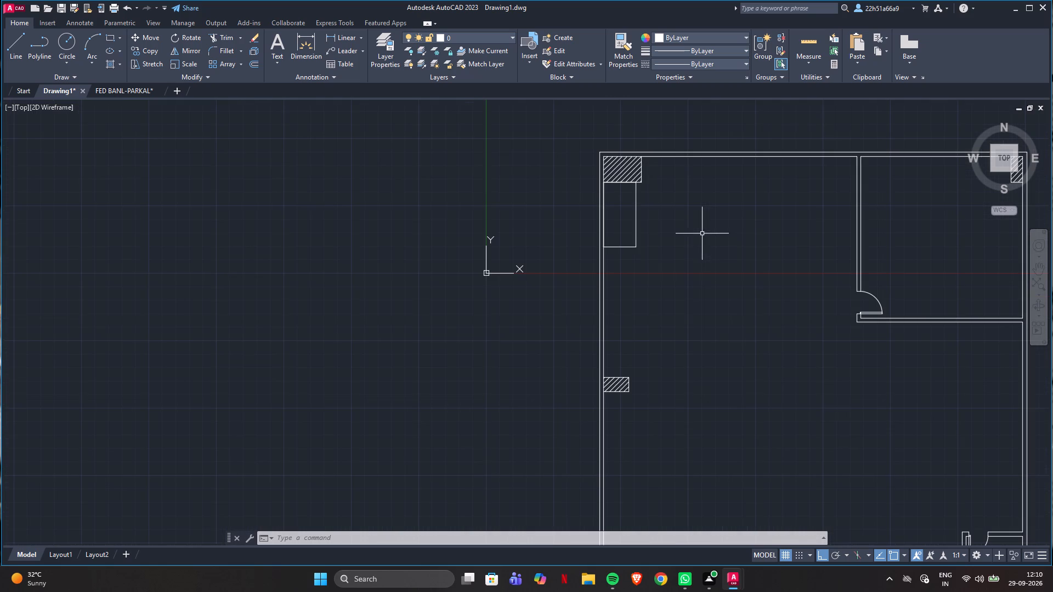
{"action": "scroll", "coordinate": [710, 263], "scroll_direction": "down", "scroll_amount": 1}
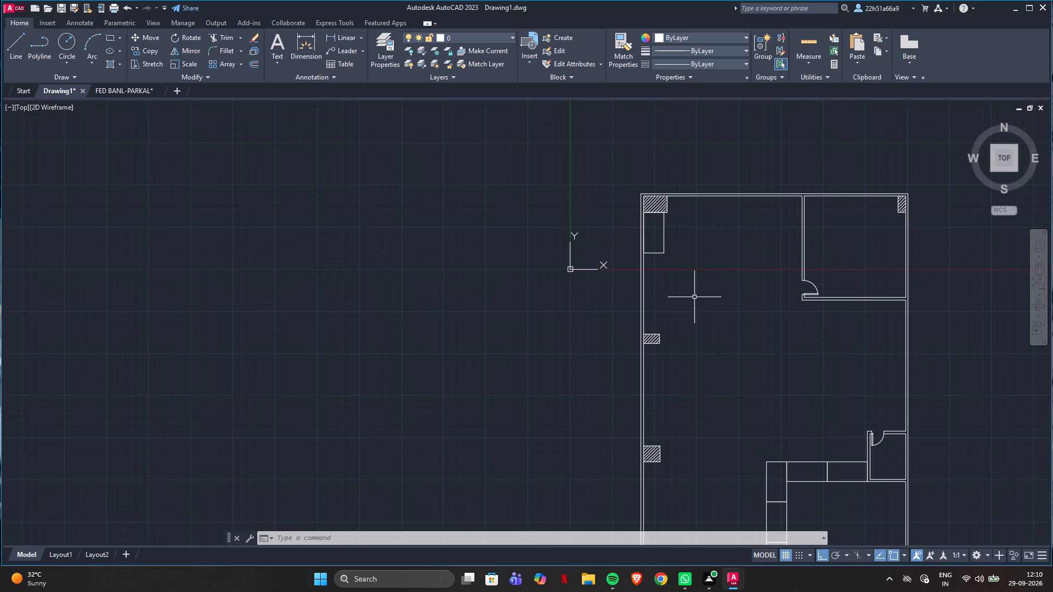
{"action": "scroll", "coordinate": [686, 383], "scroll_direction": "up", "scroll_amount": 2}
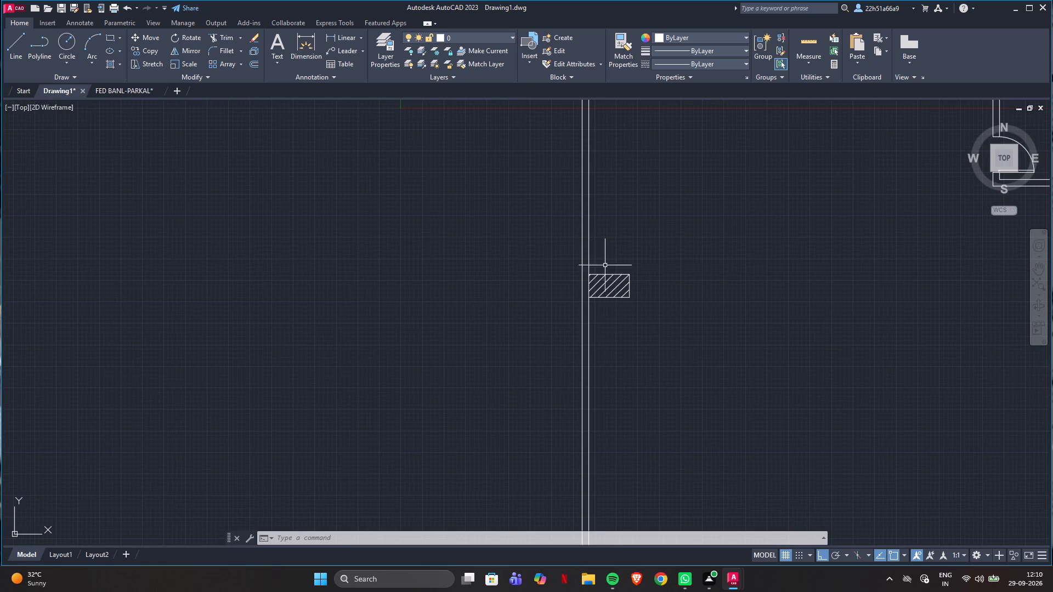
{"action": "scroll", "coordinate": [594, 239], "scroll_direction": "down", "scroll_amount": 1}
{"action": "scroll", "coordinate": [580, 144], "scroll_direction": "up", "scroll_amount": 2}
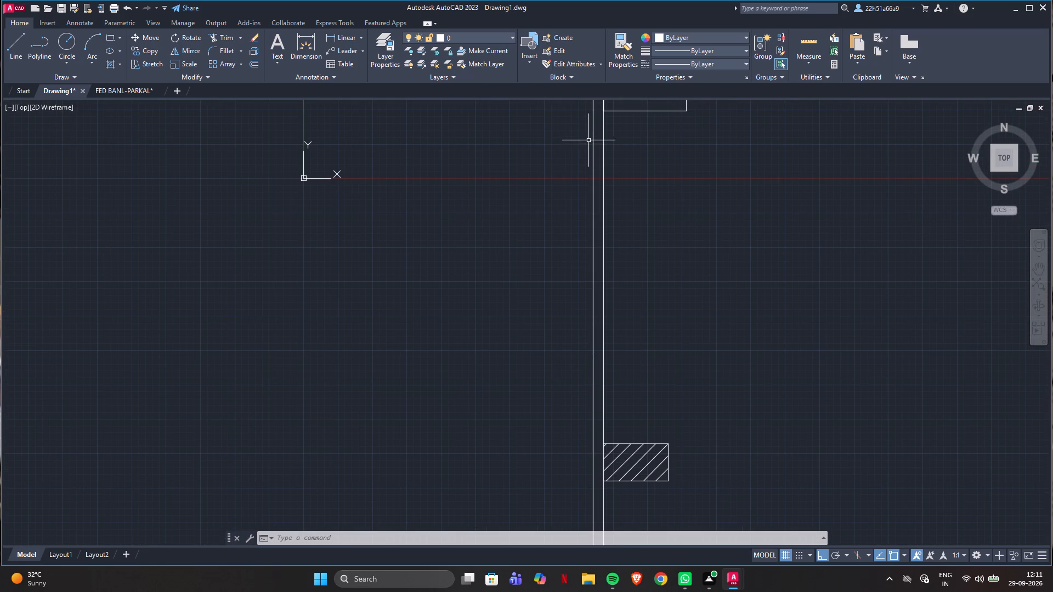
{"action": "left_click", "coordinate": [16, 43]}
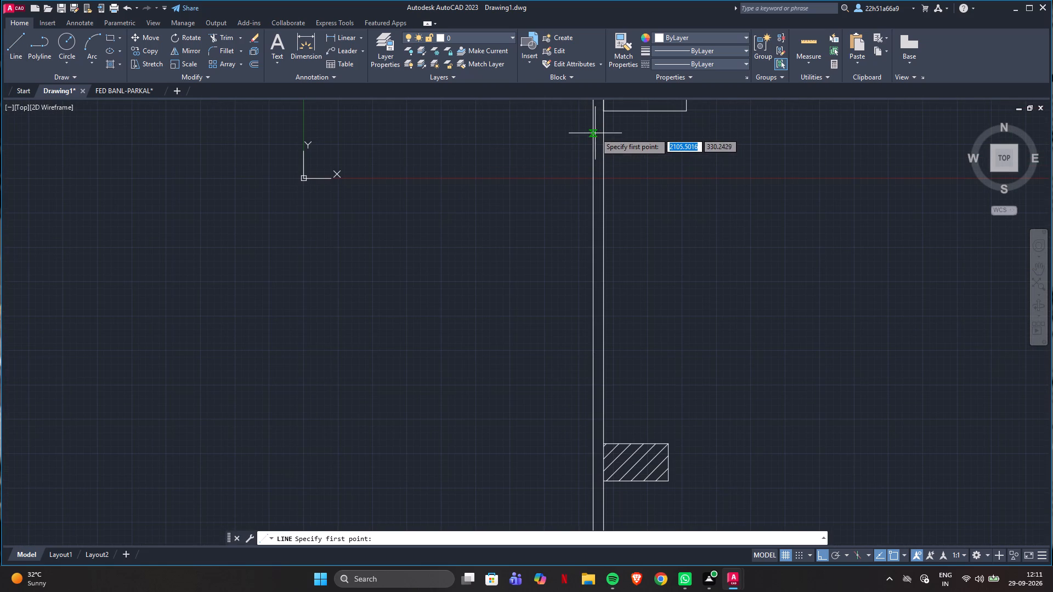
{"action": "left_click", "coordinate": [591, 131]}
{"action": "left_click", "coordinate": [605, 132]}
{"action": "key", "text": "Escape"}
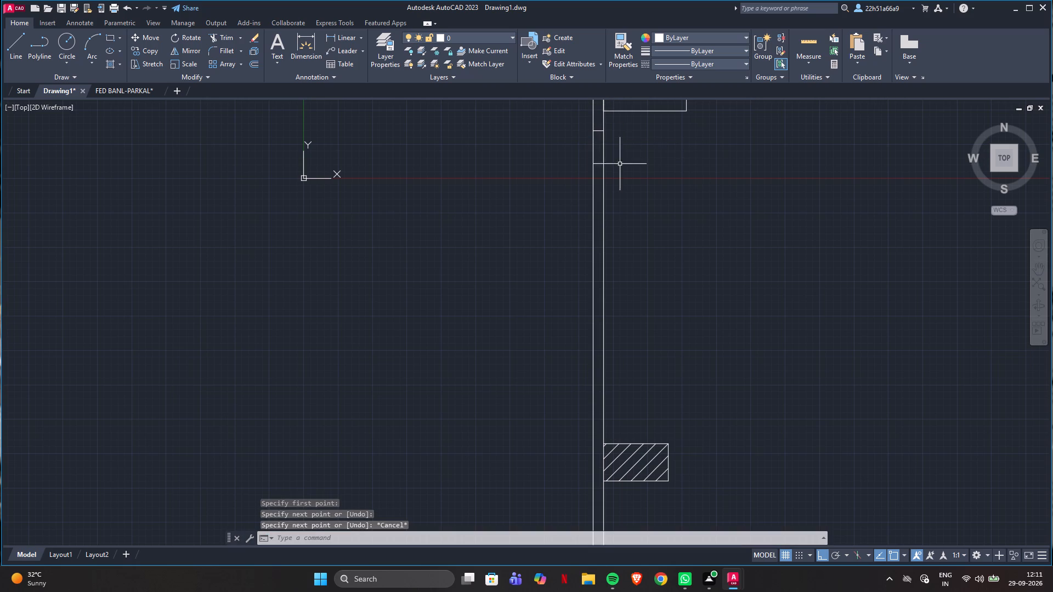
Draw a 1200-long vertical line down inside the left wall from the midpoint of the short horizontal line across its thickness.
{"action": "scroll", "coordinate": [606, 126], "scroll_direction": "up", "scroll_amount": 2}
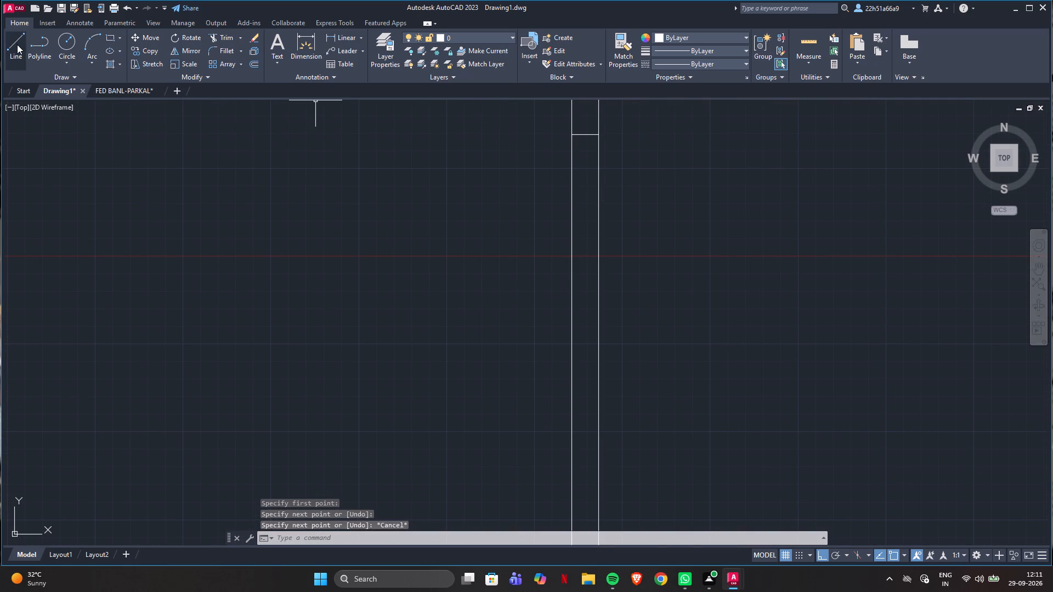
{"action": "left_click", "coordinate": [17, 44]}
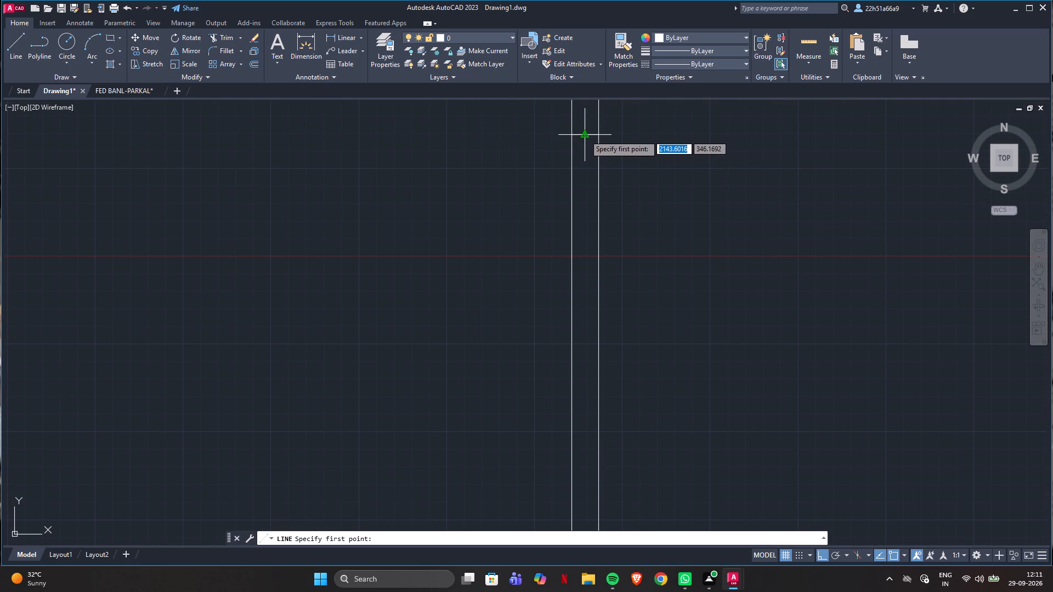
{"action": "left_click", "coordinate": [585, 135]}
{"action": "type", "text": "1200"}
{"action": "key", "text": "Return"}
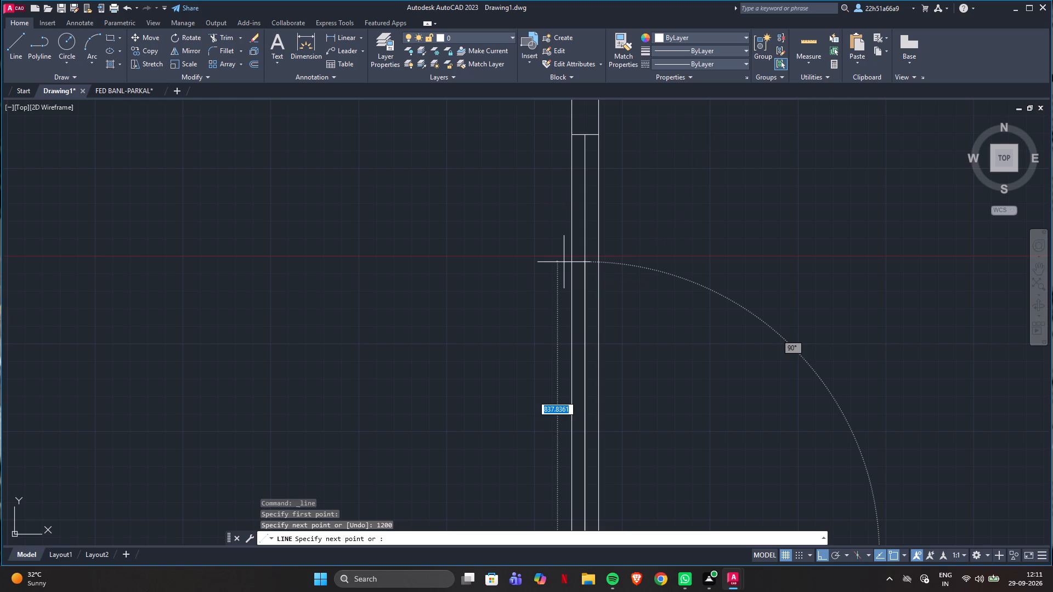
{"action": "key", "text": "Return"}
Draw a short horizontal line across the left wall's thickness at the lower end of the 1200 vertical line.
{"action": "scroll", "coordinate": [770, 261], "scroll_direction": "down", "scroll_amount": 3}
{"action": "scroll", "coordinate": [755, 363], "scroll_direction": "up", "scroll_amount": 1}
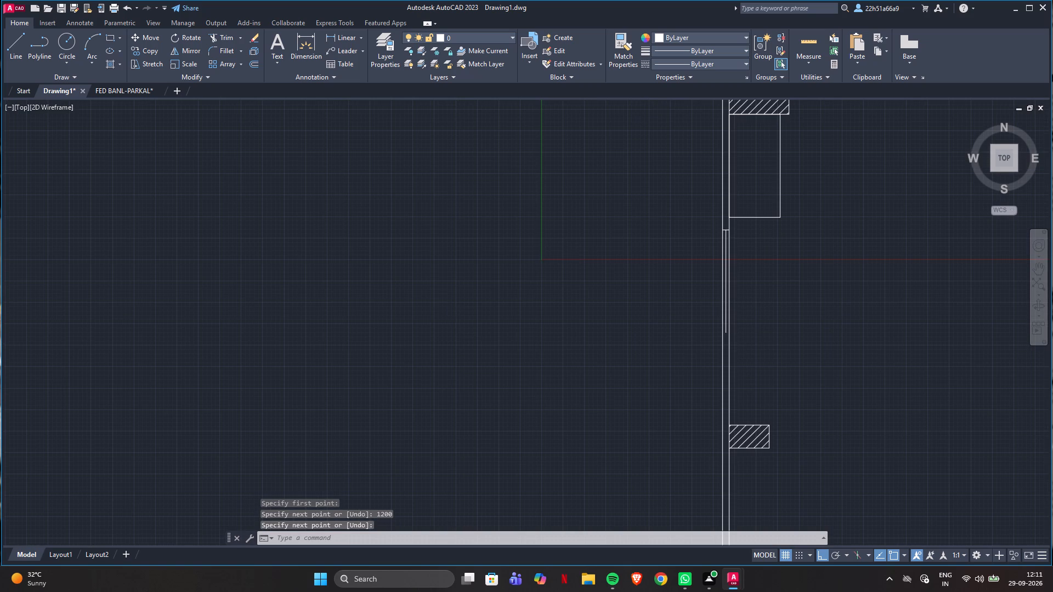
{"action": "left_click", "coordinate": [18, 47]}
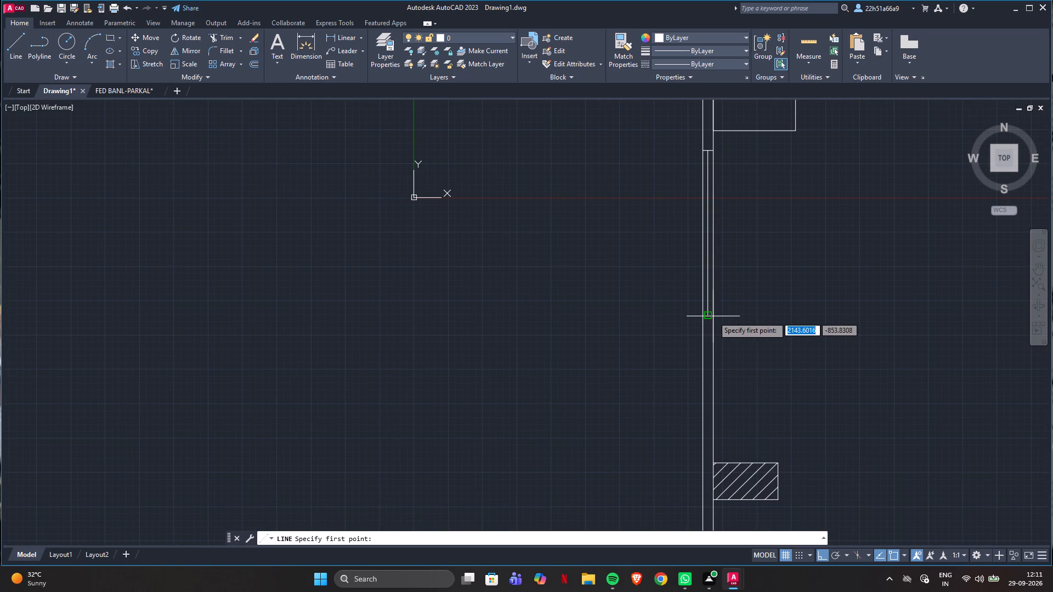
{"action": "scroll", "coordinate": [706, 317], "scroll_direction": "up", "scroll_amount": 3}
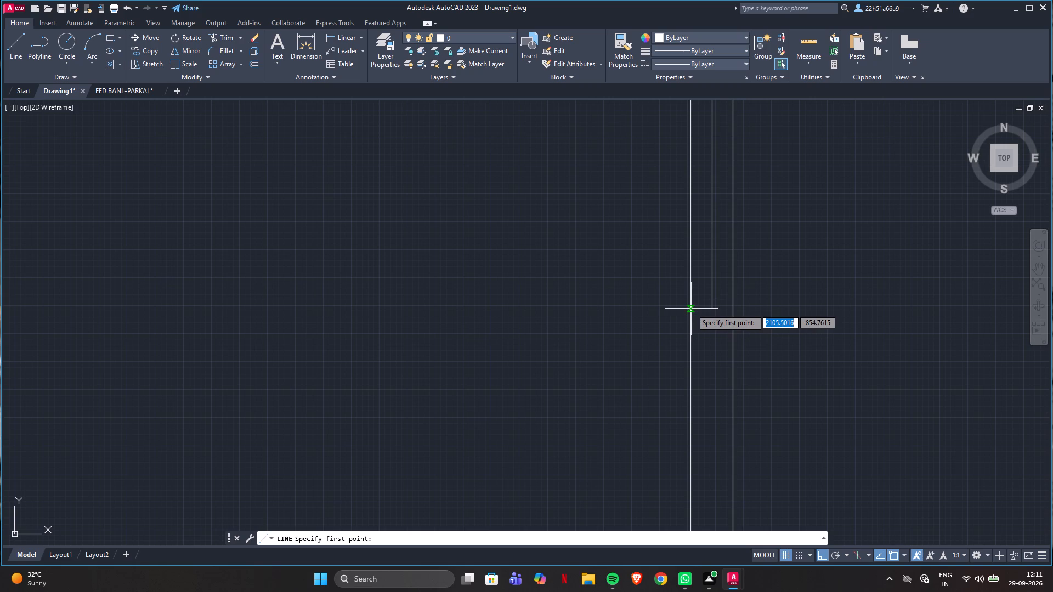
{"action": "left_click", "coordinate": [691, 309]}
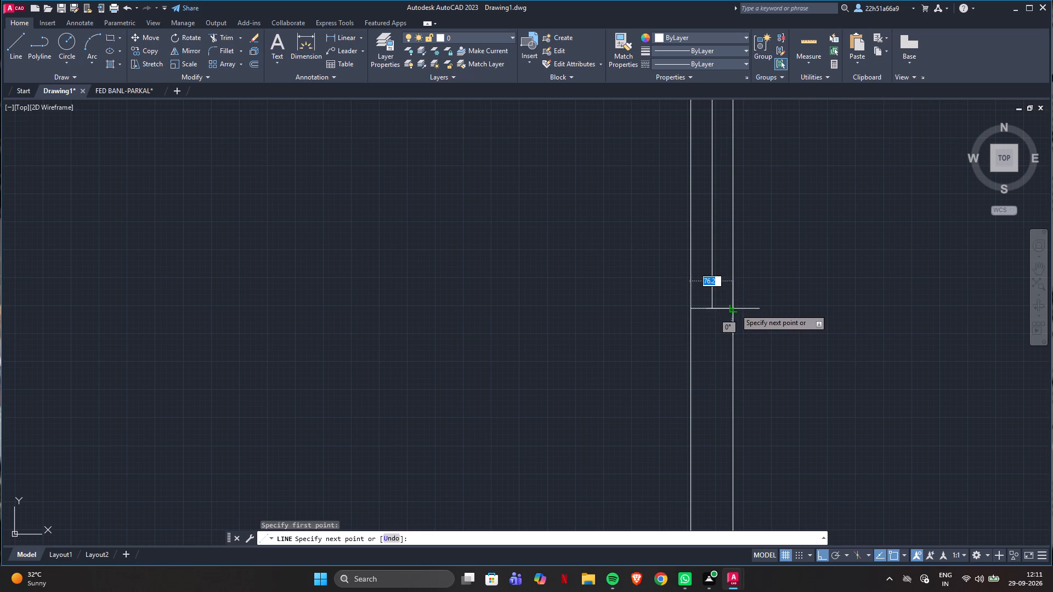
{"action": "left_click", "coordinate": [735, 309]}
{"action": "key", "text": "Escape"}
Offset the 1200 vertical centre line by 15 to both sides within the left wall.
{"action": "scroll", "coordinate": [771, 349], "scroll_direction": "down", "scroll_amount": 3}
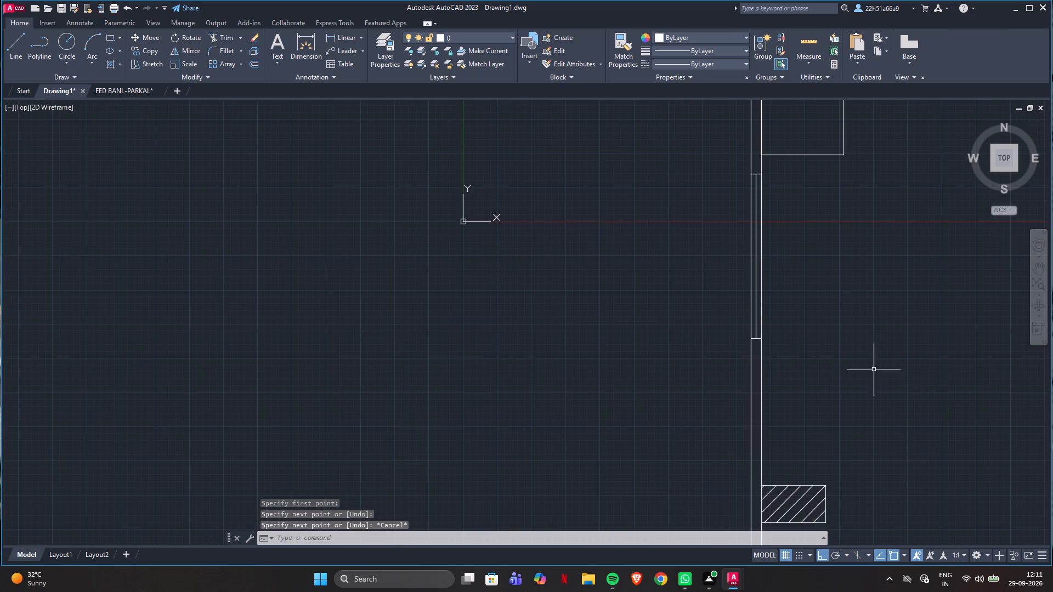
{"action": "scroll", "coordinate": [854, 384], "scroll_direction": "down", "scroll_amount": 2}
{"action": "scroll", "coordinate": [907, 314], "scroll_direction": "up", "scroll_amount": 1}
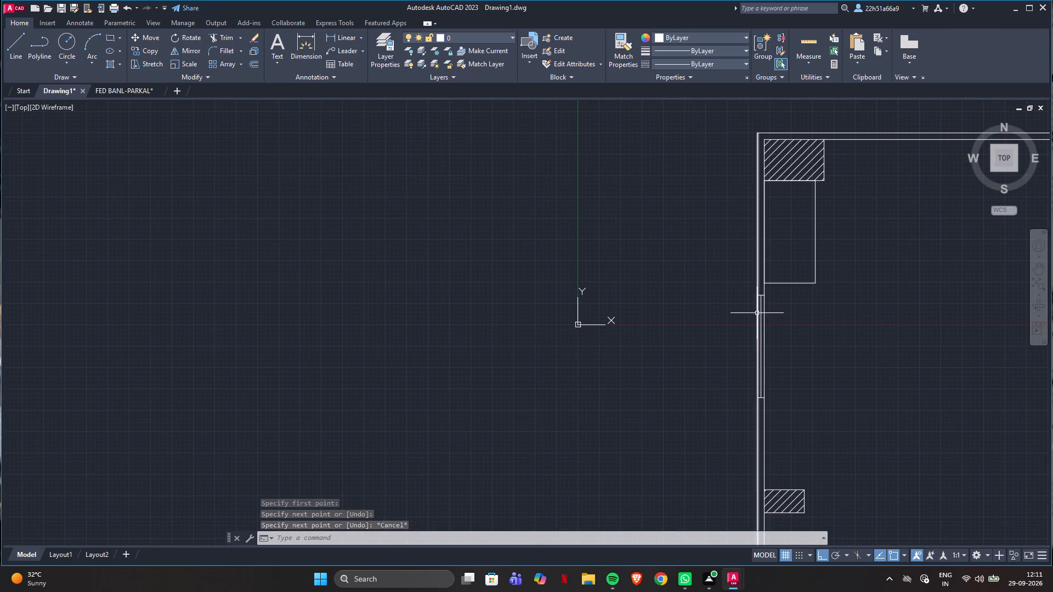
{"action": "scroll", "coordinate": [757, 313], "scroll_direction": "up", "scroll_amount": 3}
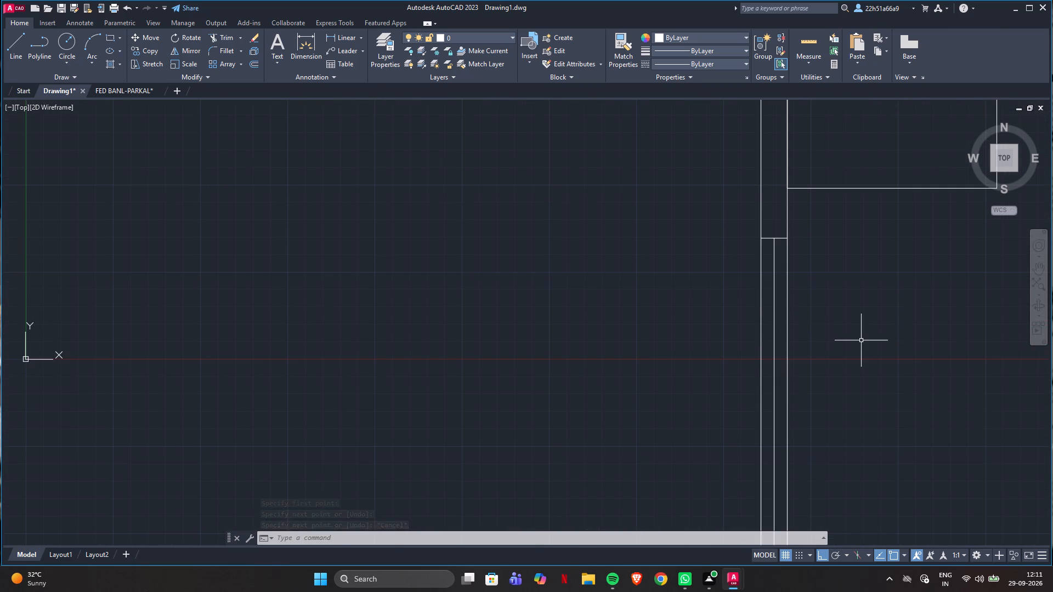
{"action": "key", "text": "o"}
{"action": "key", "text": "Return"}
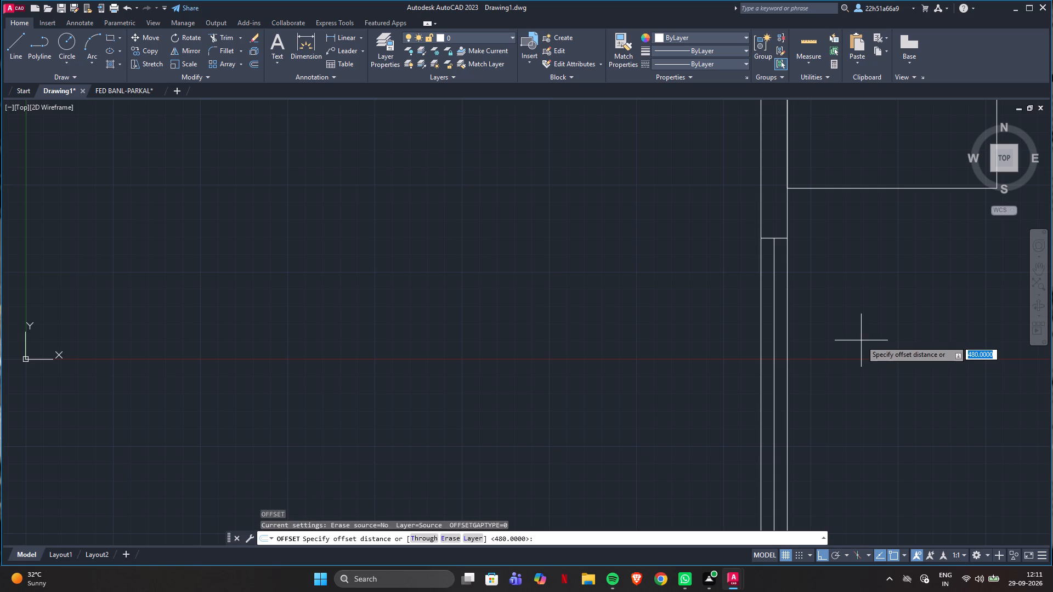
{"action": "key", "text": "1"}
{"action": "key", "text": "5"}
{"action": "key", "text": "Return"}
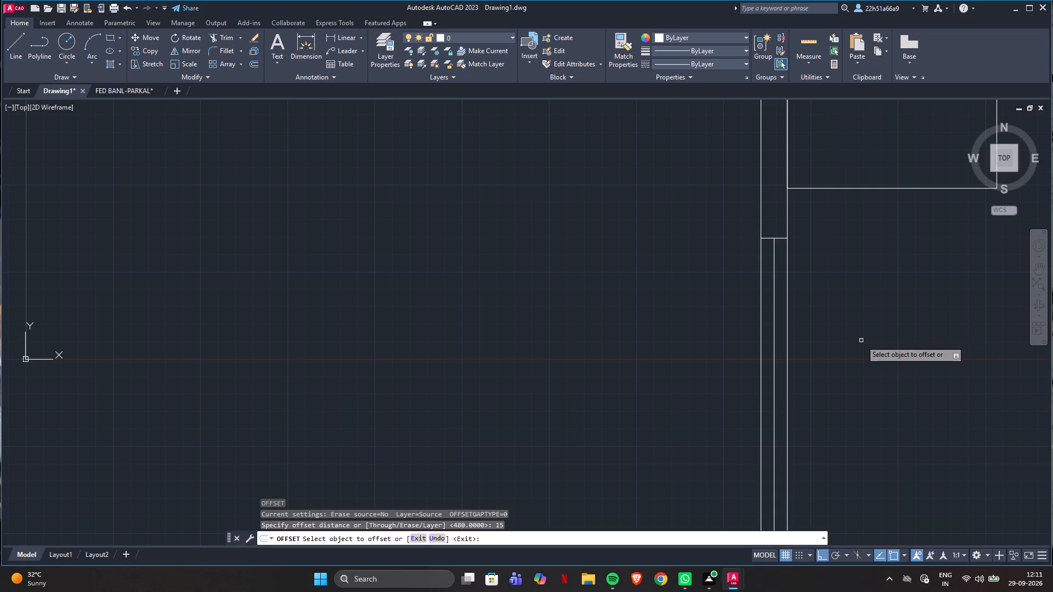
{"action": "left_click", "coordinate": [773, 332]}
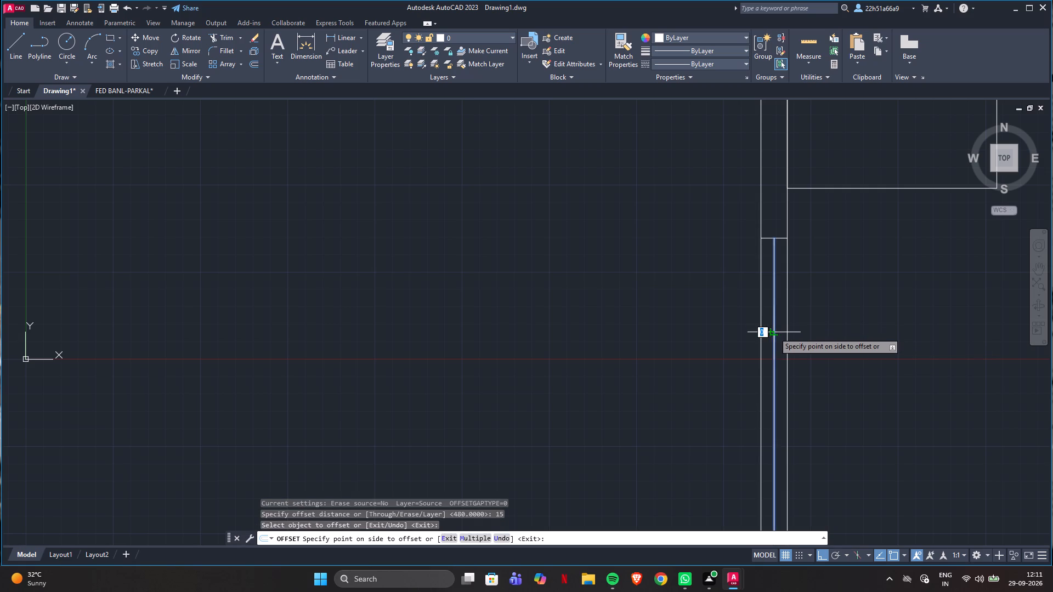
{"action": "left_click", "coordinate": [779, 332]}
{"action": "left_click", "coordinate": [774, 331]}
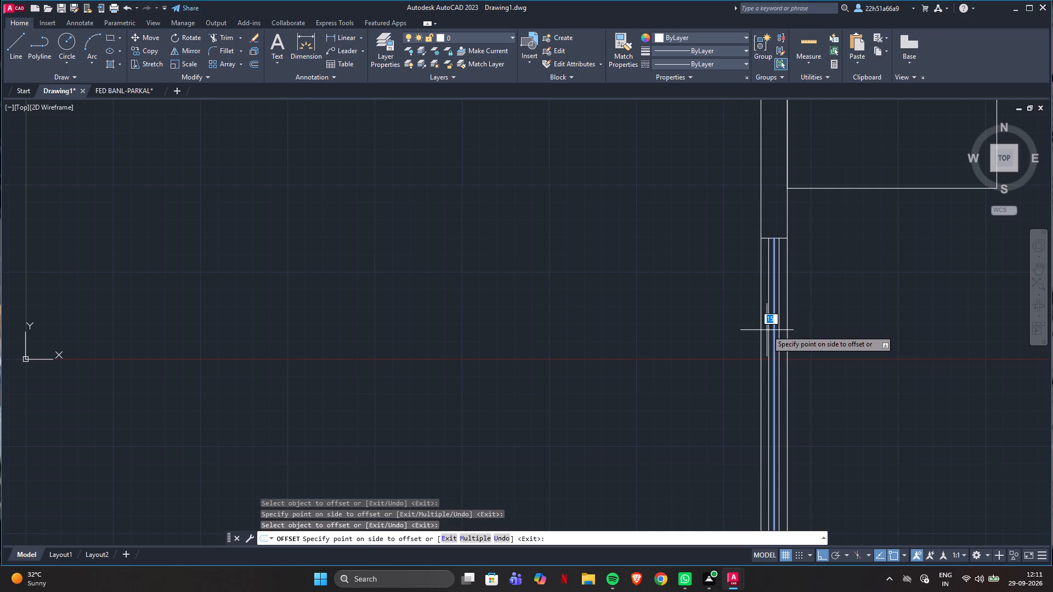
{"action": "left_click", "coordinate": [765, 329]}
{"action": "key", "text": "Escape"}
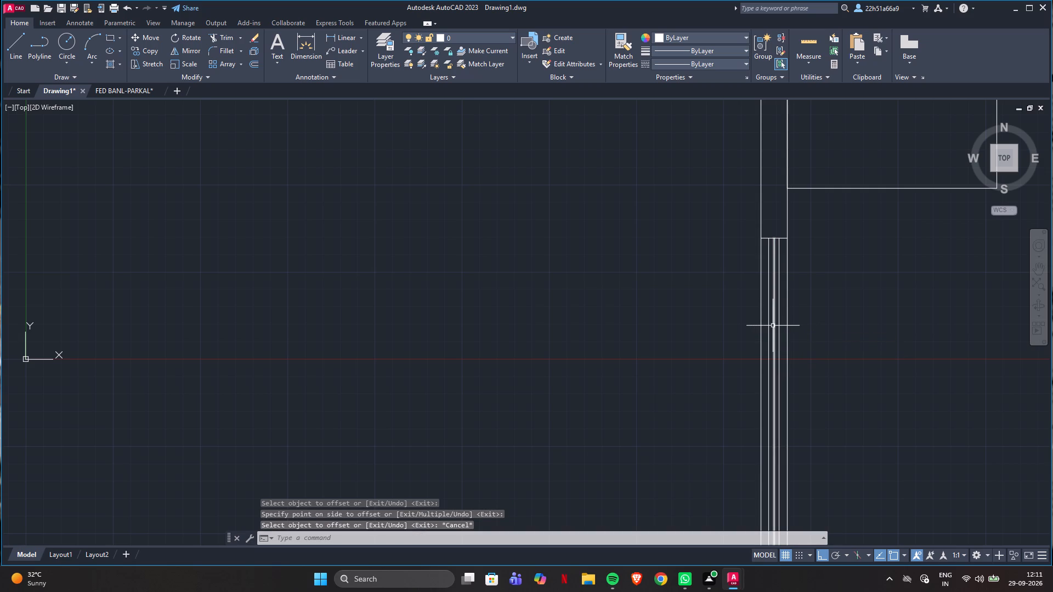
Erase the original centre line between the two offset lines in the left wall.
{"action": "left_click", "coordinate": [773, 326]}
{"action": "key", "text": "Delete"}
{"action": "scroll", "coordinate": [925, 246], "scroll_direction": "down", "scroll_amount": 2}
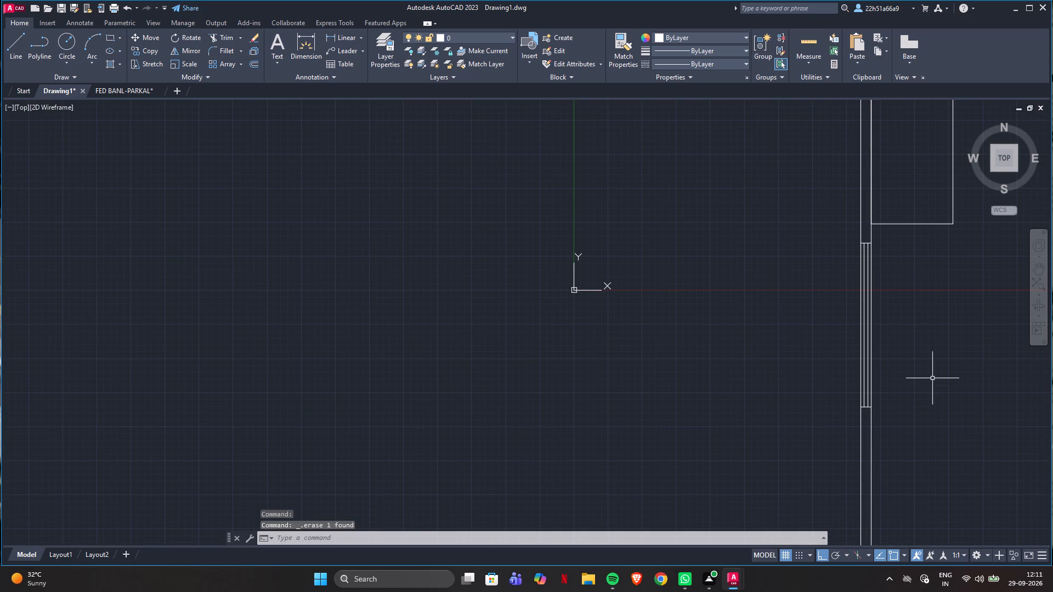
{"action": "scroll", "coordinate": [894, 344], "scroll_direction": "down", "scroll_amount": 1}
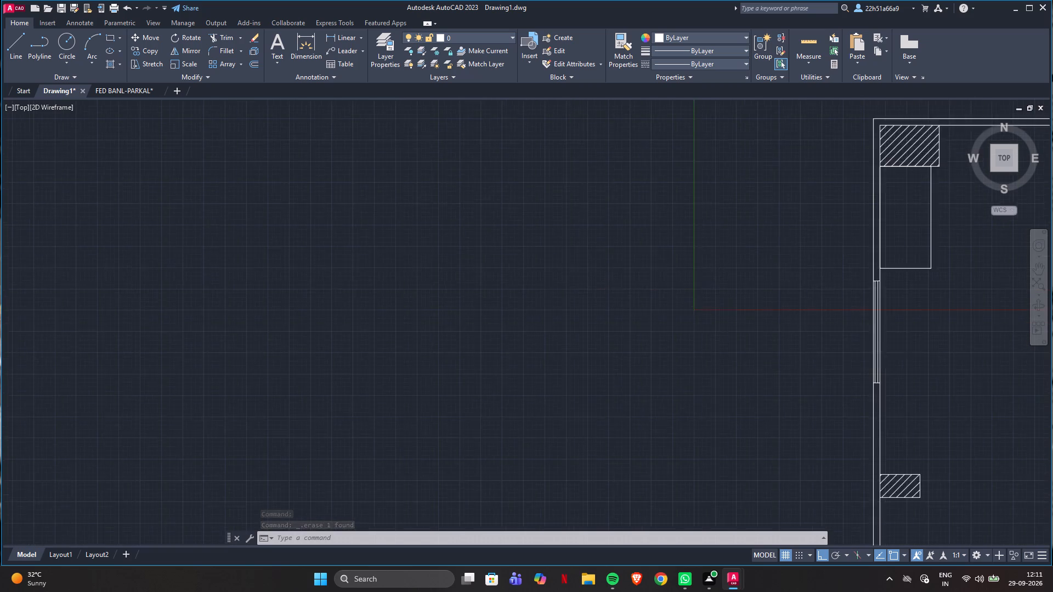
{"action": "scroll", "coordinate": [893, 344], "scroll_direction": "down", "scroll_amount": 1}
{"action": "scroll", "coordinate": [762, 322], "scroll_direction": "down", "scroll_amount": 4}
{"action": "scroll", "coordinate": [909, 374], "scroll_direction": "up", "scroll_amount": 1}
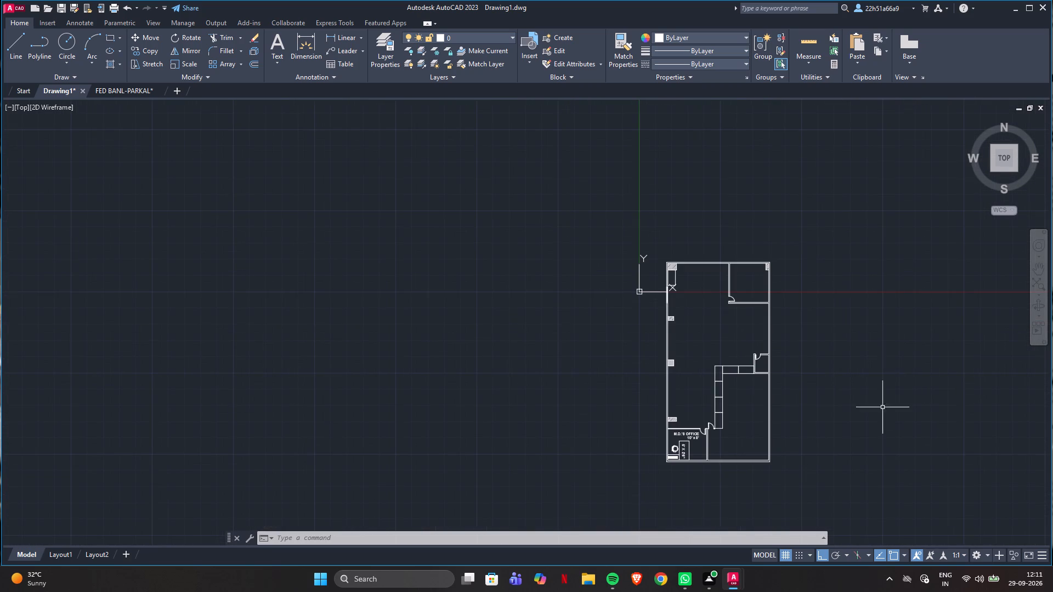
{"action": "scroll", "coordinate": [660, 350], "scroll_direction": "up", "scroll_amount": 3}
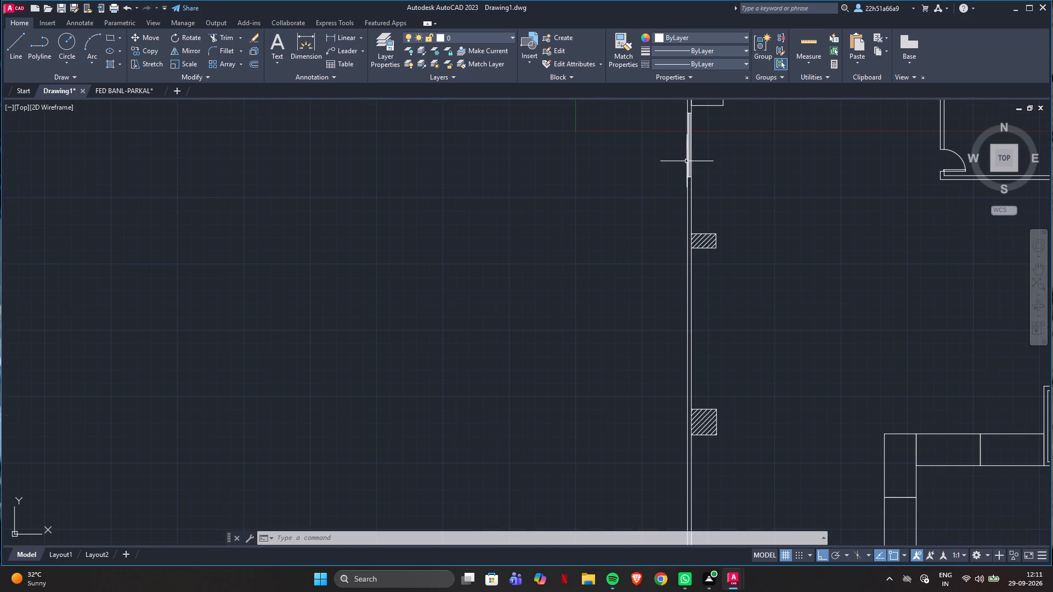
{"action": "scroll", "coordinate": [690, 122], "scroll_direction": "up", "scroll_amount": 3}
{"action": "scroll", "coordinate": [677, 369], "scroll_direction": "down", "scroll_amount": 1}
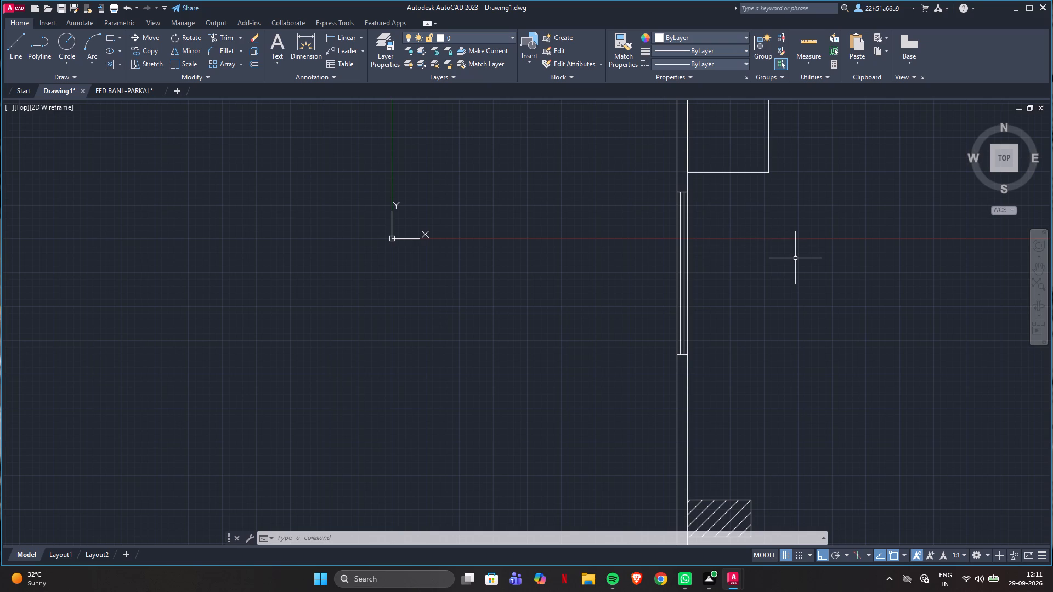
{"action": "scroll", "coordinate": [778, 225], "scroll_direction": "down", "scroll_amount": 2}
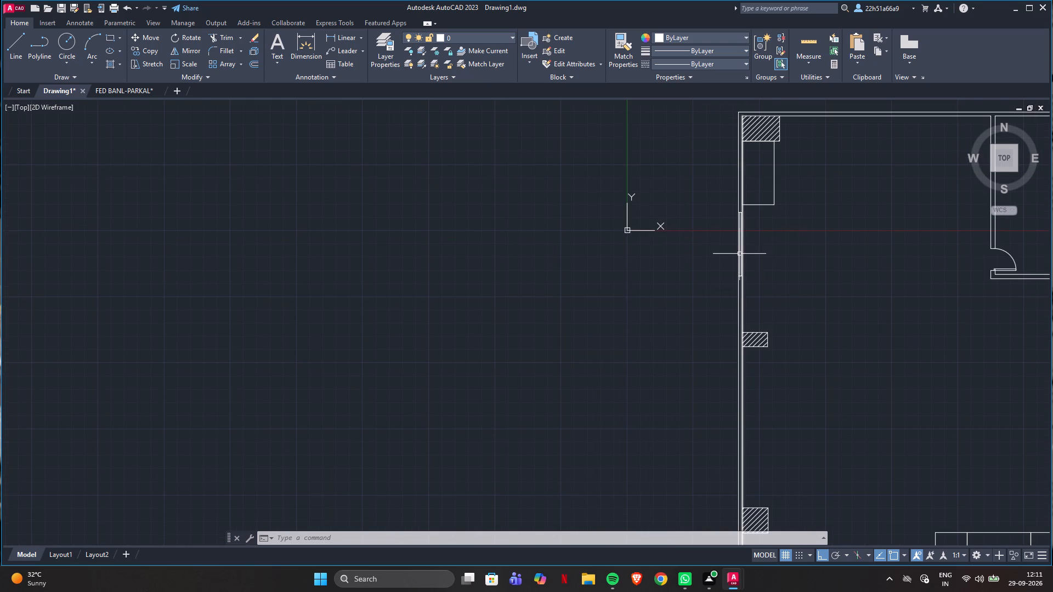
Copy the window's two vertical lines and both end lines straight down the left wall, between the second and third hatched columns.
{"action": "scroll", "coordinate": [739, 223], "scroll_direction": "up", "scroll_amount": 3}
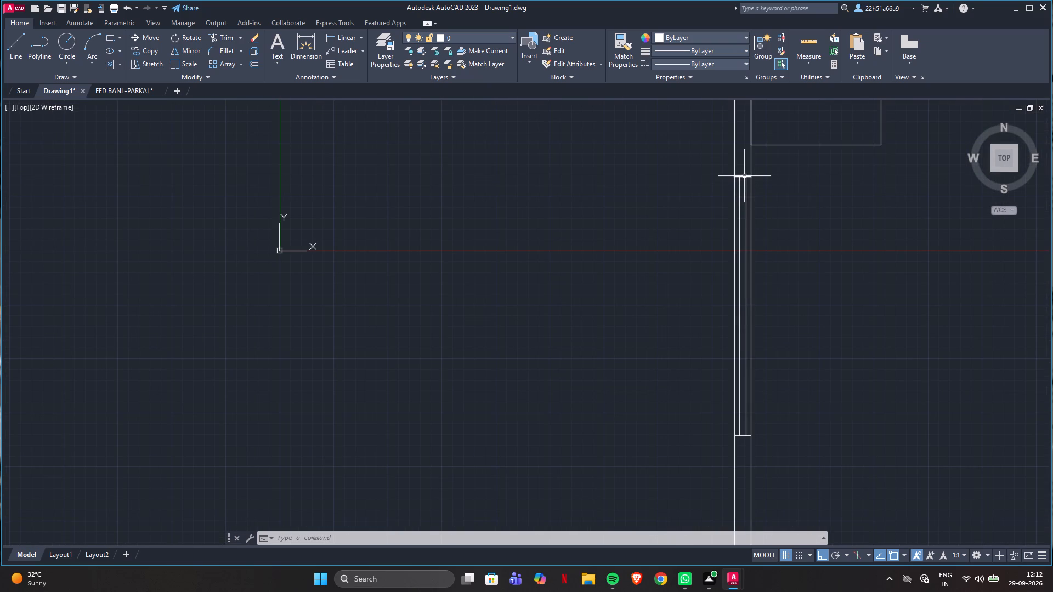
{"action": "left_click", "coordinate": [744, 176]}
{"action": "left_click", "coordinate": [745, 185]}
{"action": "left_click", "coordinate": [739, 192]}
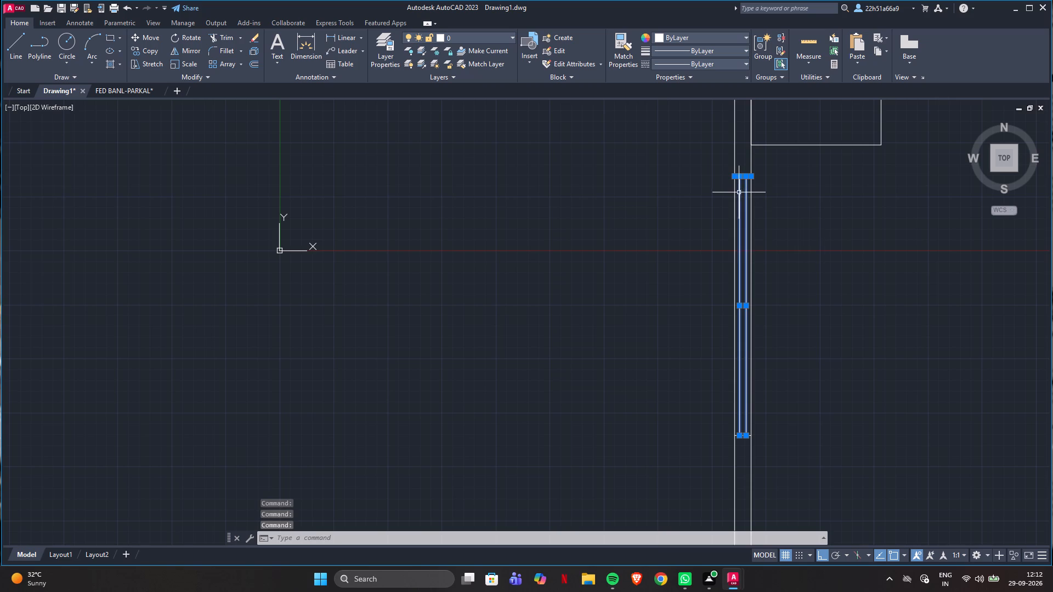
{"action": "scroll", "coordinate": [748, 451], "scroll_direction": "up", "scroll_amount": 3}
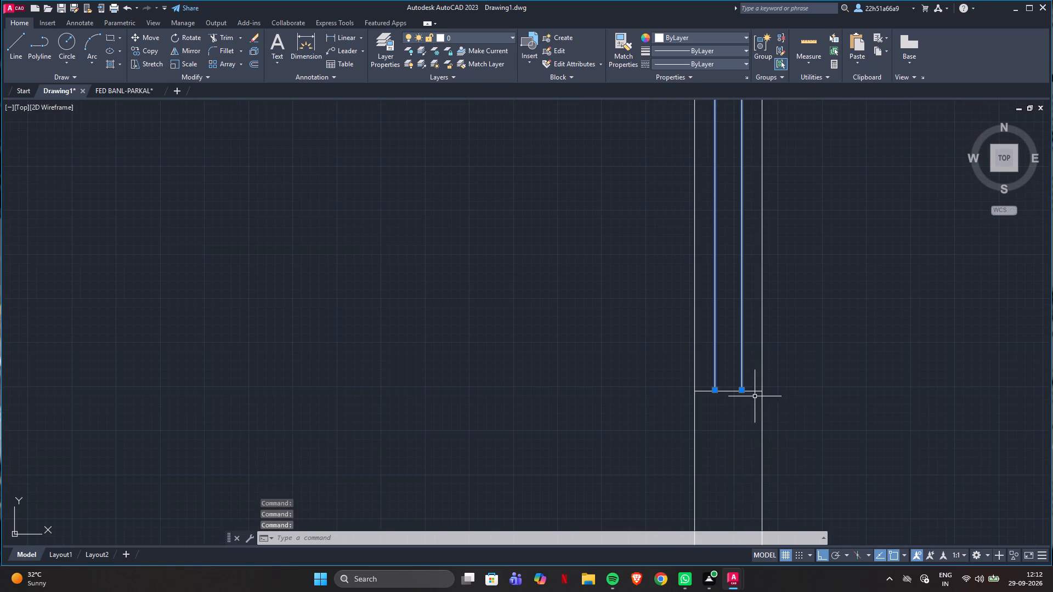
{"action": "left_click", "coordinate": [755, 391]}
{"action": "scroll", "coordinate": [759, 400], "scroll_direction": "down", "scroll_amount": 3}
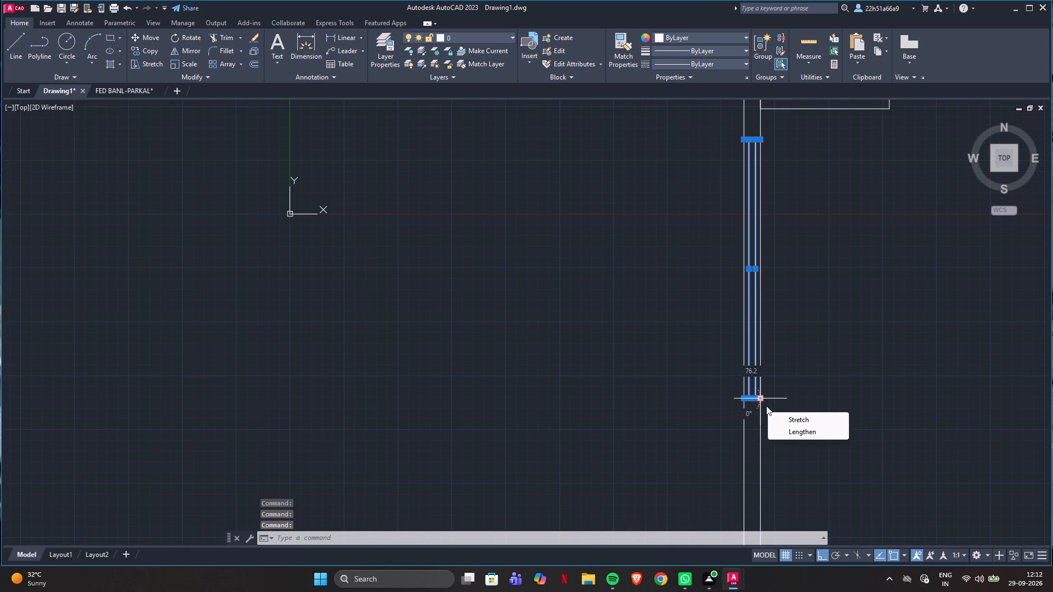
{"action": "type", "text": "co"}
{"action": "key", "text": "Return"}
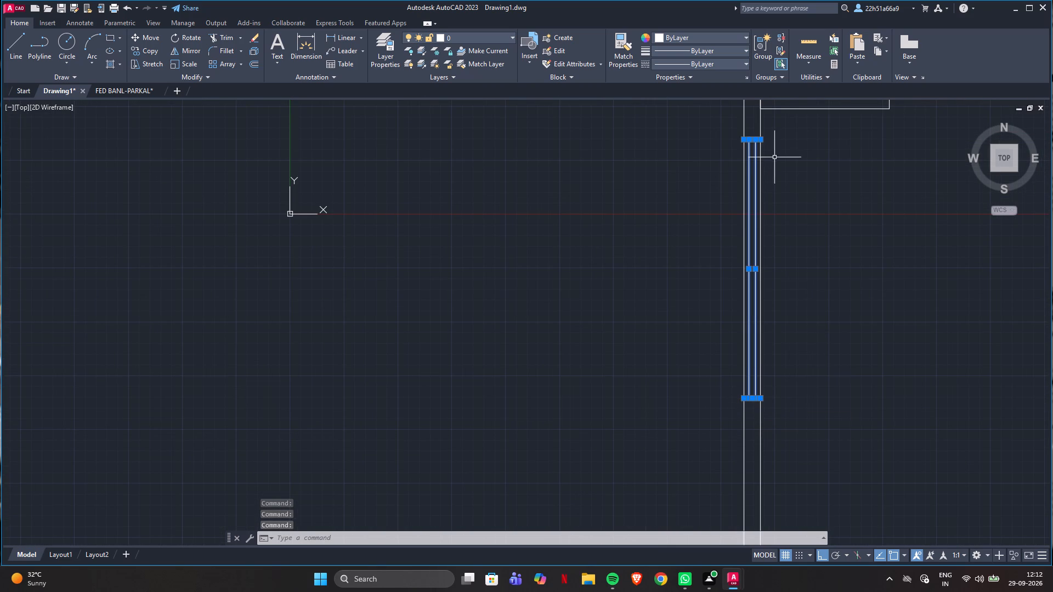
{"action": "scroll", "coordinate": [770, 147], "scroll_direction": "up", "scroll_amount": 3}
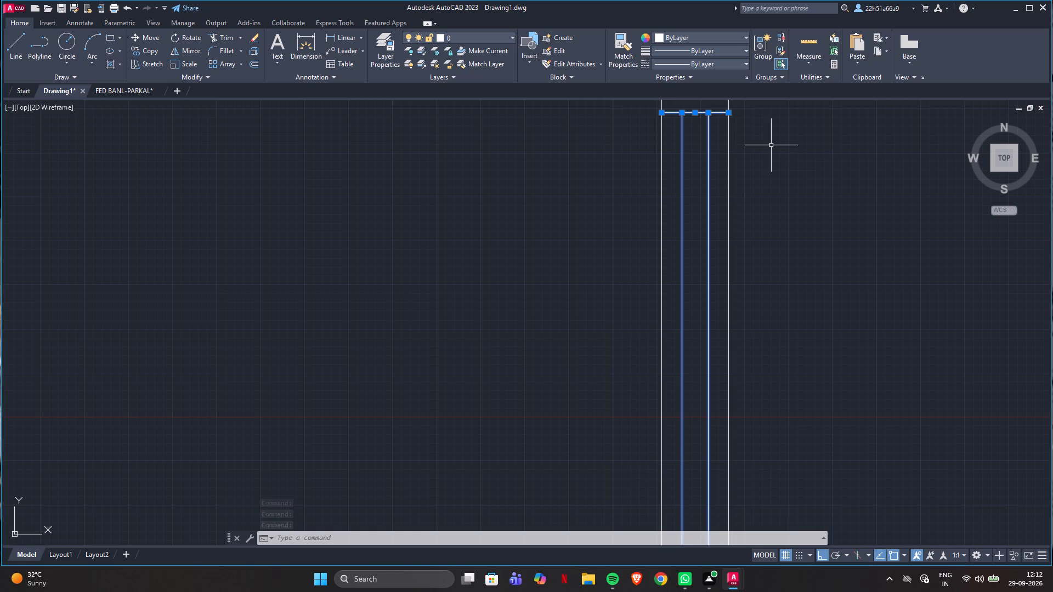
{"action": "type", "text": "co"}
{"action": "key", "text": "Return"}
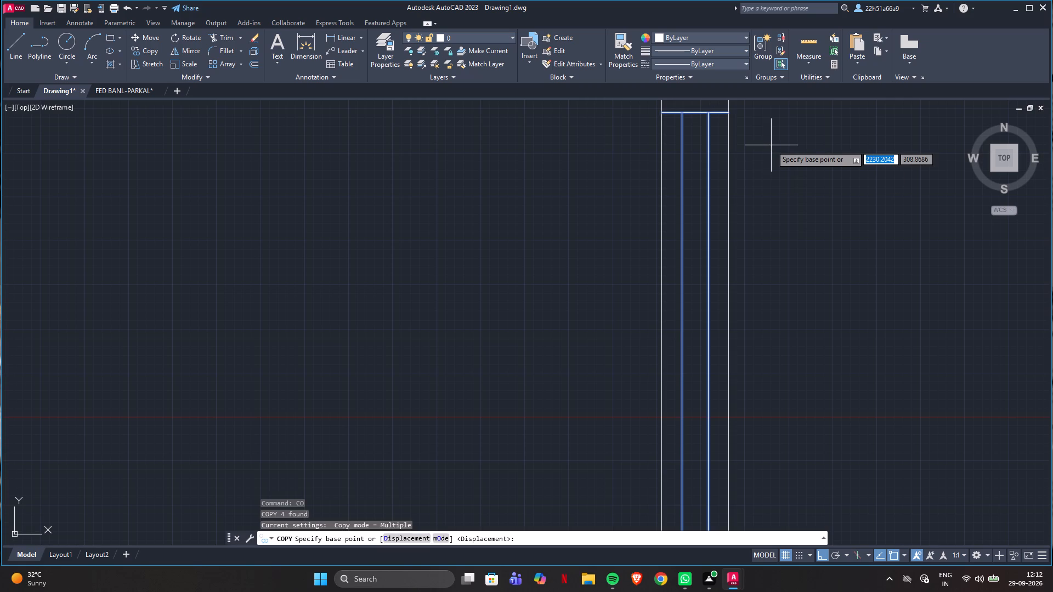
{"action": "left_click", "coordinate": [728, 116]}
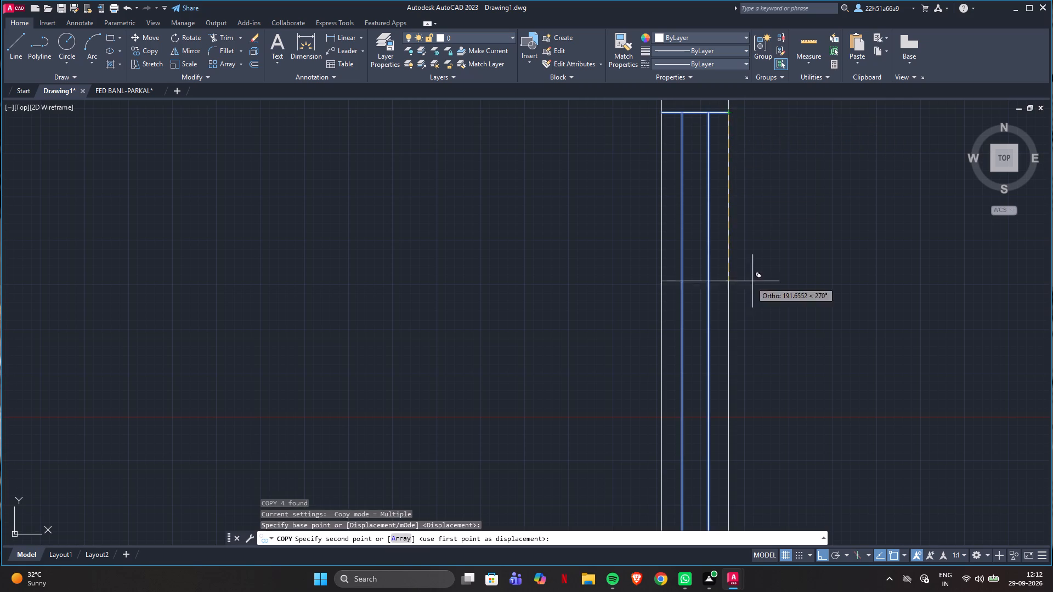
{"action": "scroll", "coordinate": [709, 202], "scroll_direction": "down", "scroll_amount": 4}
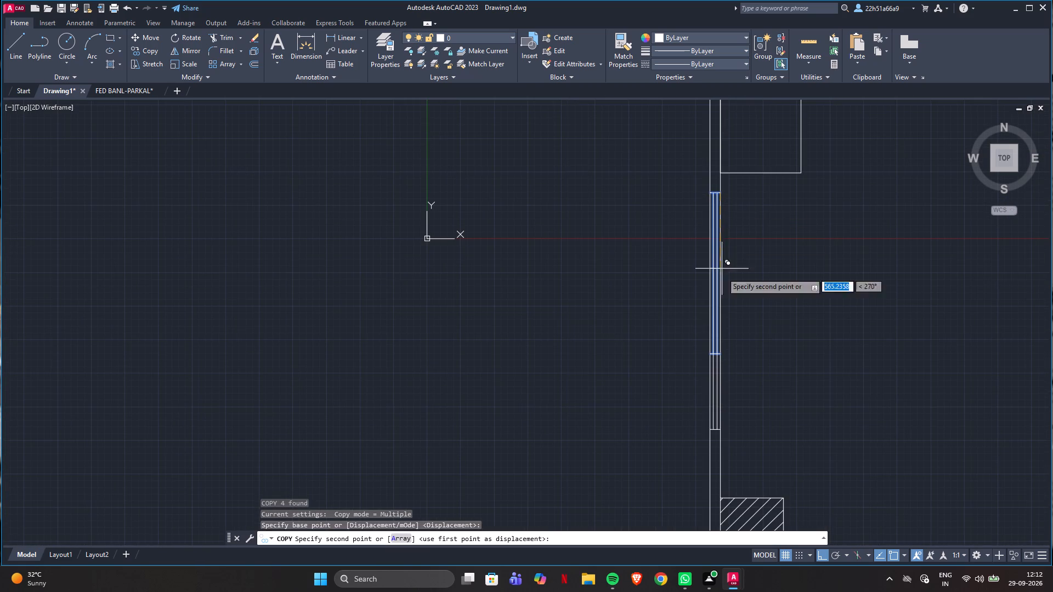
{"action": "scroll", "coordinate": [728, 320], "scroll_direction": "down", "scroll_amount": 3}
{"action": "scroll", "coordinate": [728, 399], "scroll_direction": "up", "scroll_amount": 1}
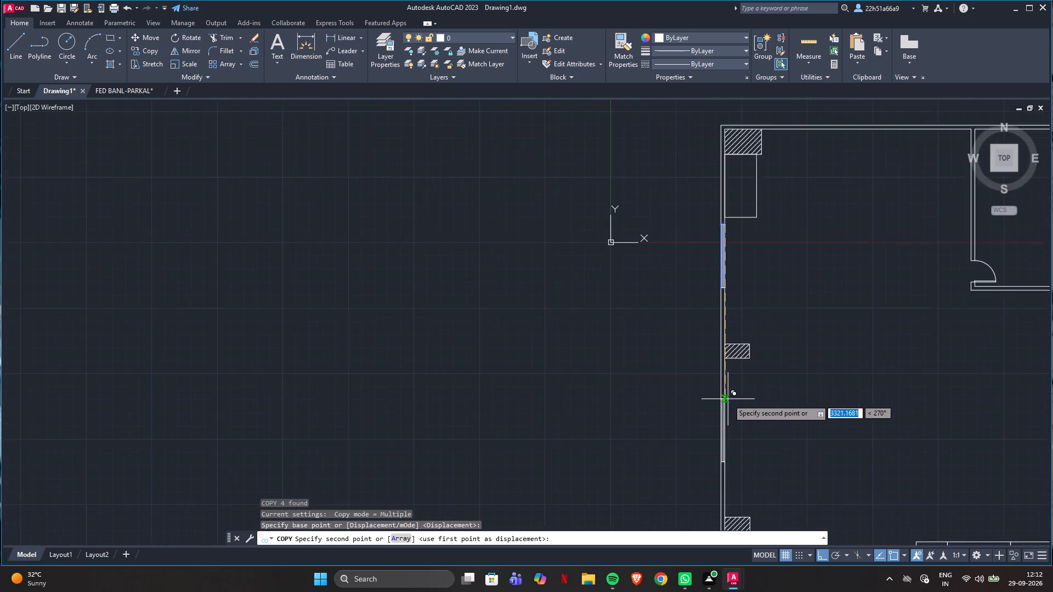
{"action": "scroll", "coordinate": [728, 399], "scroll_direction": "up", "scroll_amount": 2}
{"action": "left_click", "coordinate": [720, 378]}
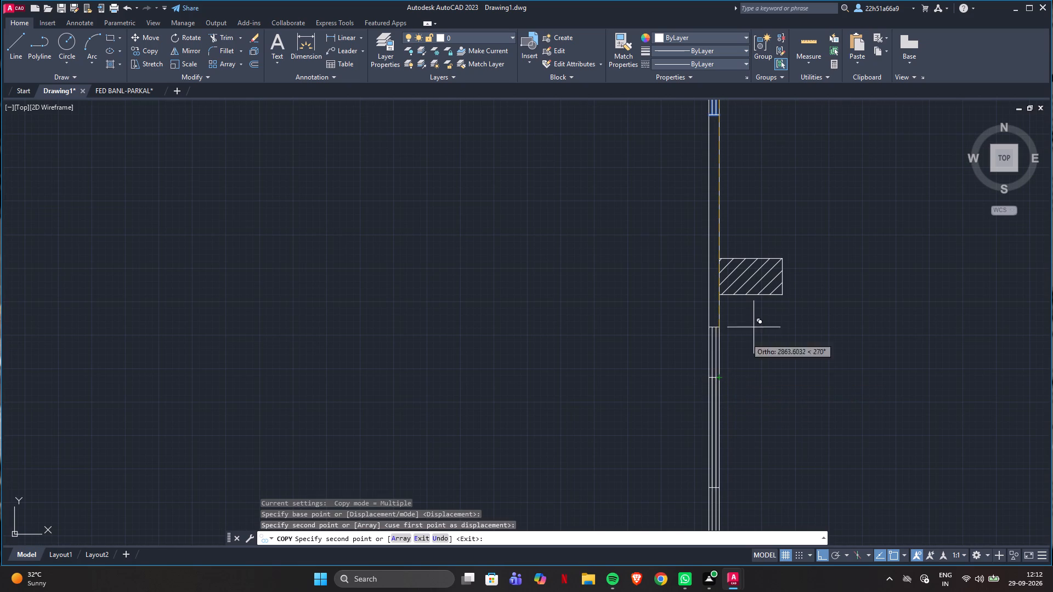
Place another copy of the window straight down the left wall, between the third and fourth hatched columns.
{"action": "scroll", "coordinate": [821, 247], "scroll_direction": "down", "scroll_amount": 3}
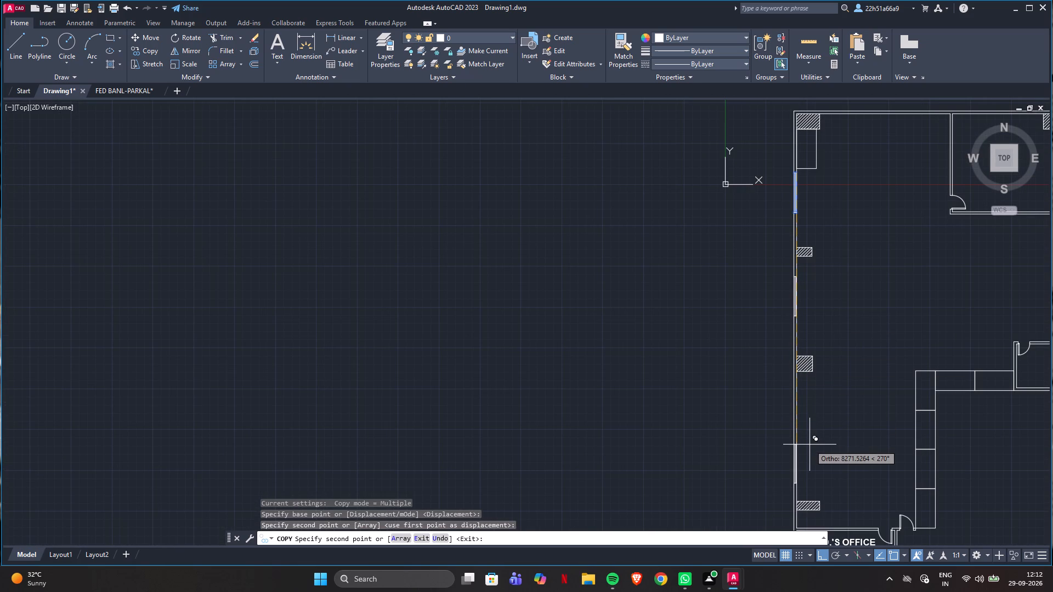
{"action": "scroll", "coordinate": [809, 445], "scroll_direction": "up", "scroll_amount": 2}
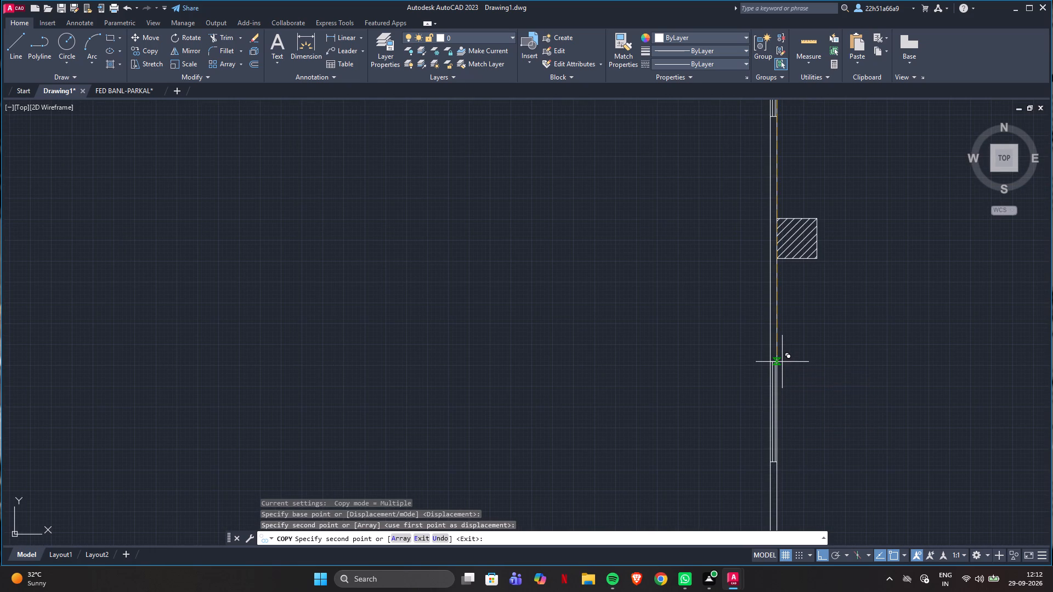
{"action": "left_click", "coordinate": [782, 362]}
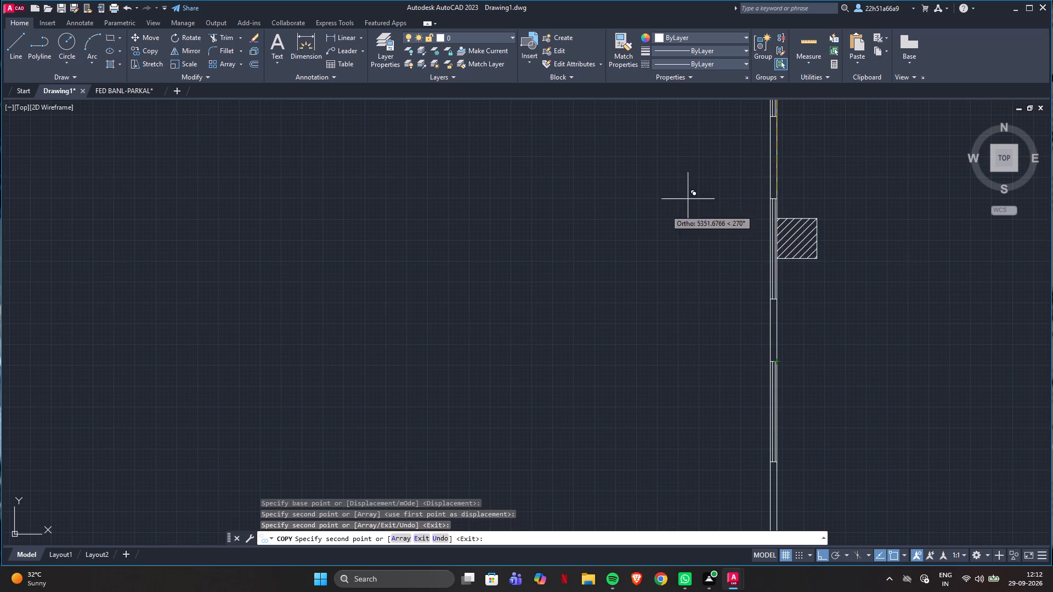
{"action": "scroll", "coordinate": [548, 253], "scroll_direction": "down", "scroll_amount": 2}
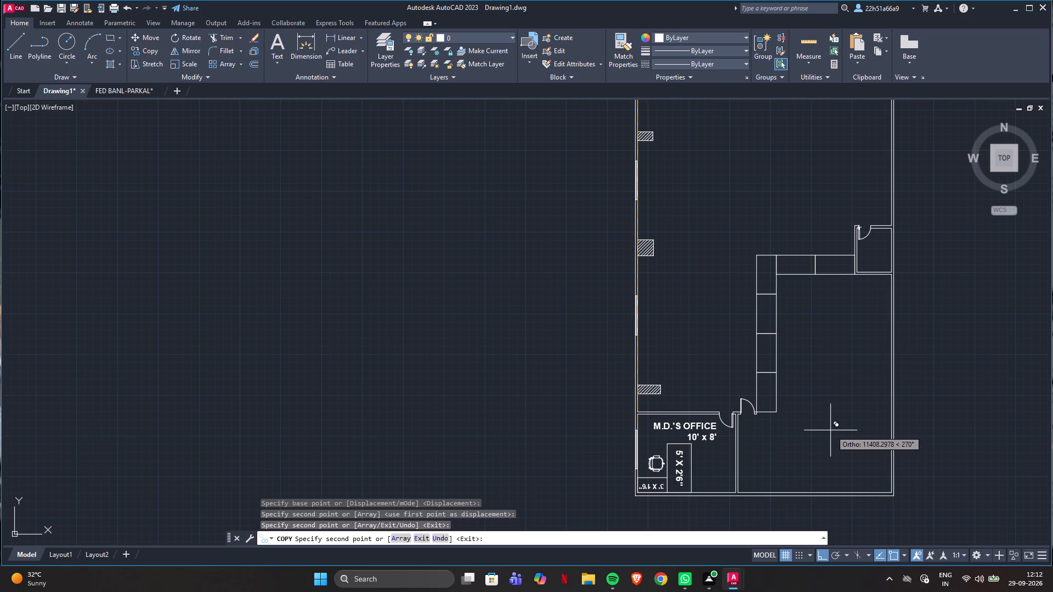
{"action": "key", "text": "Escape"}
Examine the whole floor plan, including the upper rooms, the counter run and the windows along the left wall.
{"action": "scroll", "coordinate": [774, 430], "scroll_direction": "down", "scroll_amount": 2}
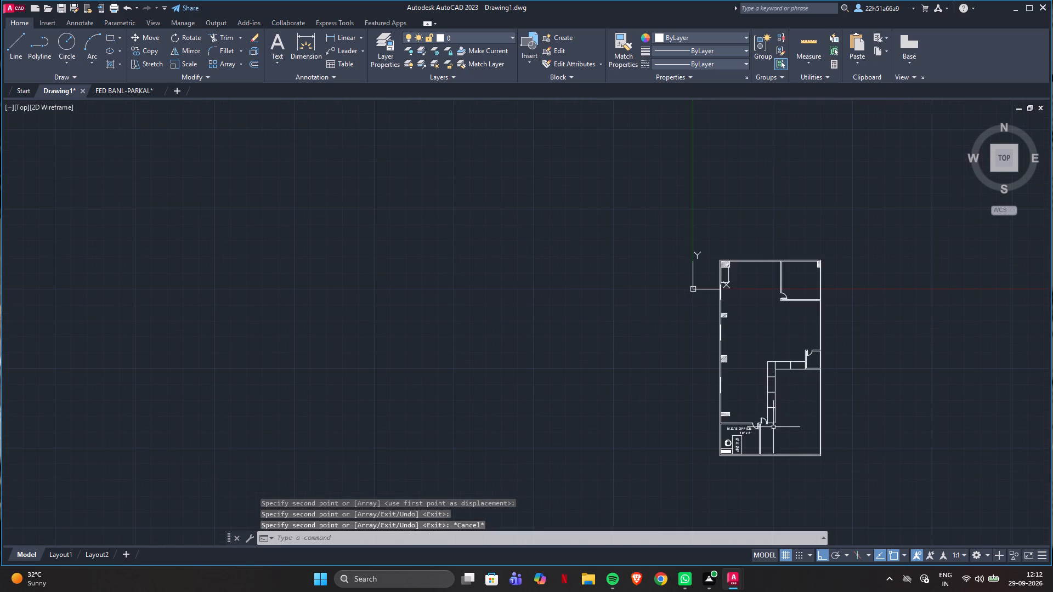
{"action": "scroll", "coordinate": [824, 312], "scroll_direction": "up", "scroll_amount": 2}
{"action": "scroll", "coordinate": [707, 269], "scroll_direction": "down", "scroll_amount": 2}
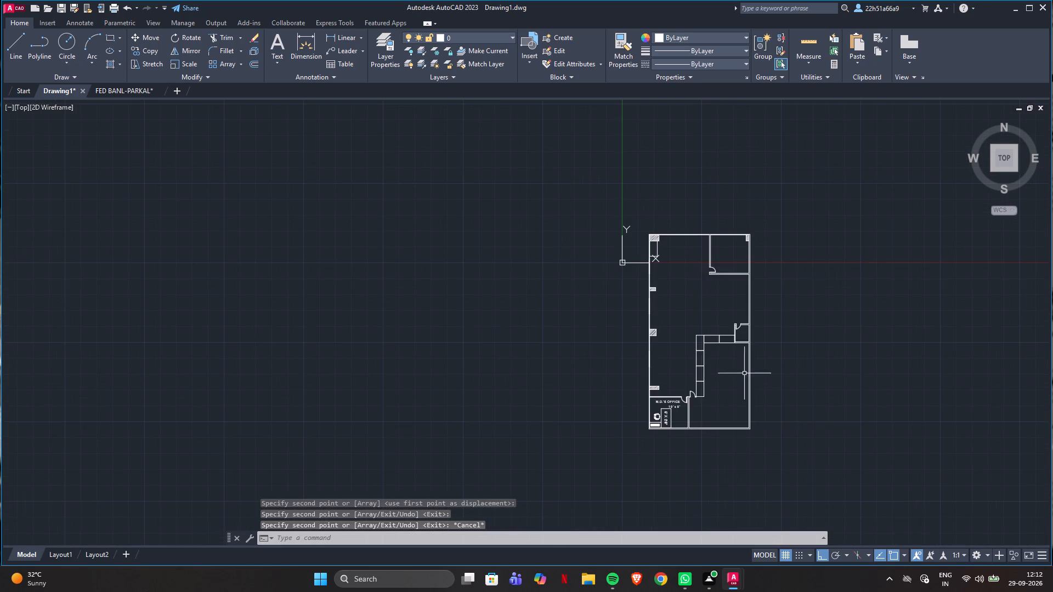
{"action": "scroll", "coordinate": [827, 444], "scroll_direction": "up", "scroll_amount": 1}
{"action": "scroll", "coordinate": [692, 88], "scroll_direction": "up", "scroll_amount": 2}
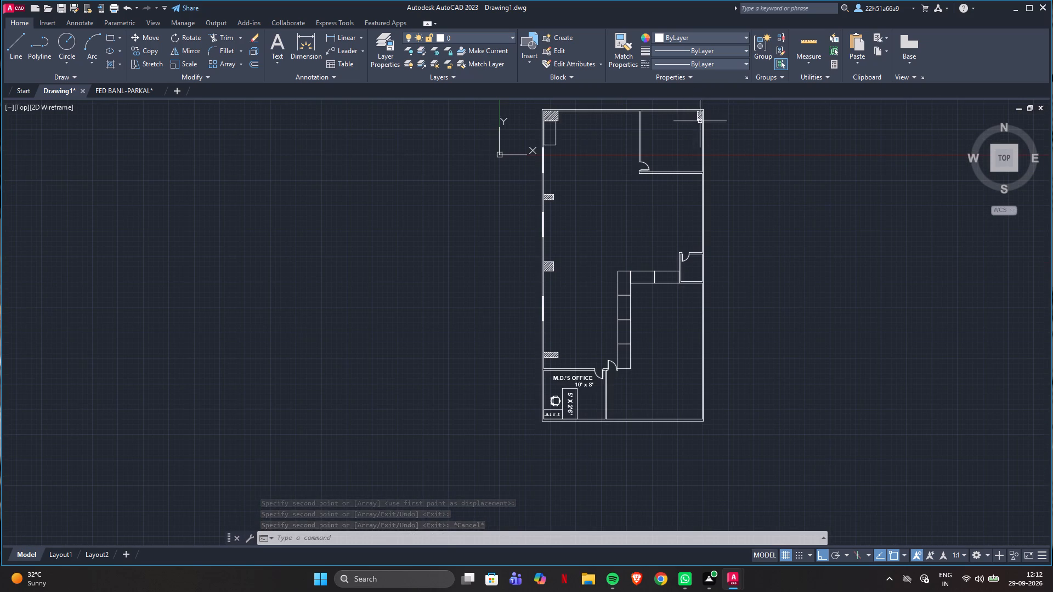
{"action": "scroll", "coordinate": [706, 112], "scroll_direction": "up", "scroll_amount": 3}
{"action": "scroll", "coordinate": [746, 277], "scroll_direction": "down", "scroll_amount": 1}
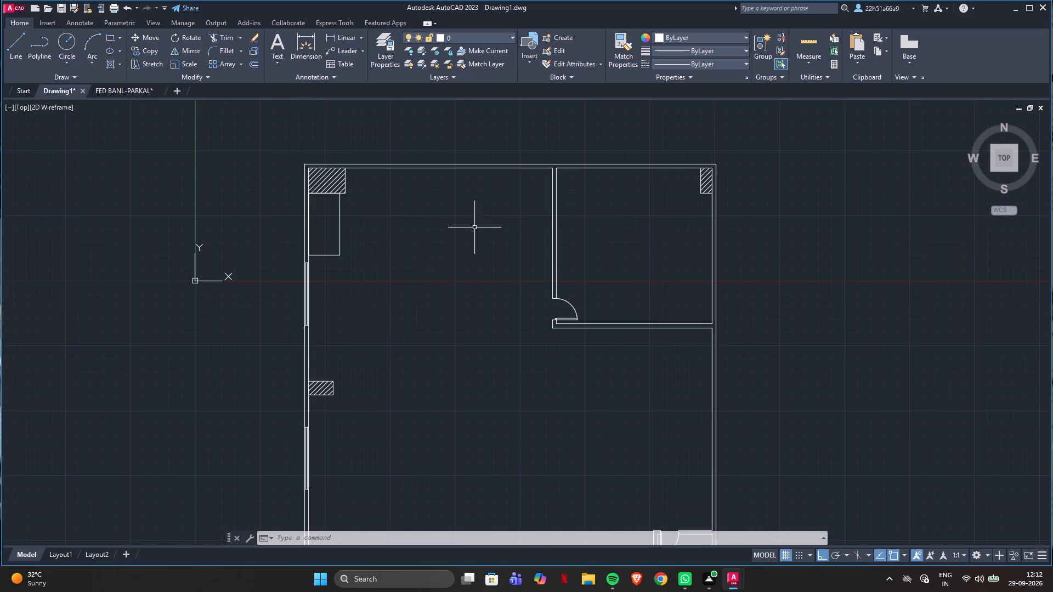
{"action": "scroll", "coordinate": [474, 227], "scroll_direction": "down", "scroll_amount": 2}
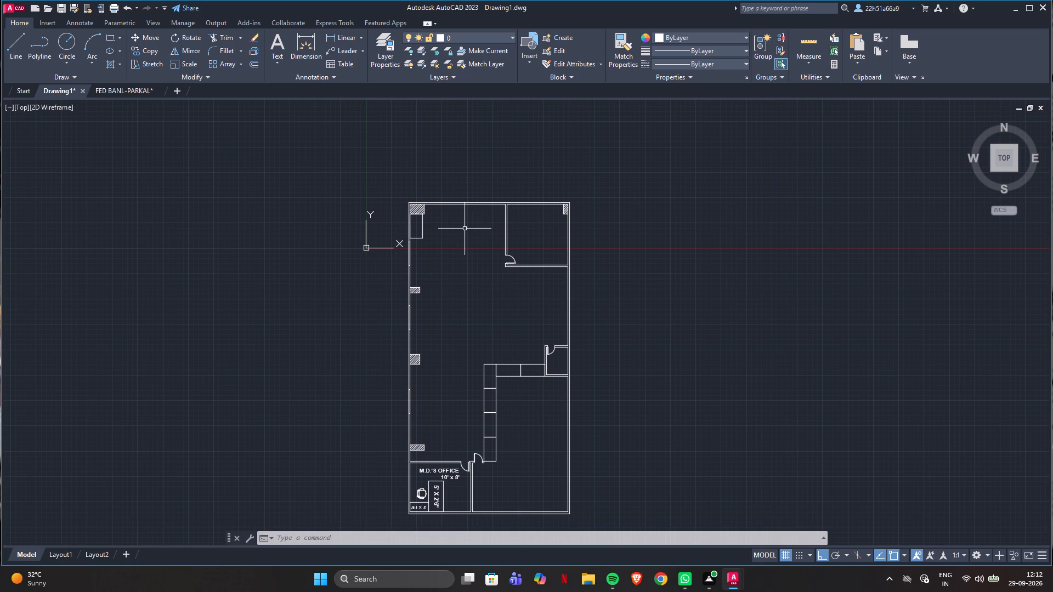
{"action": "scroll", "coordinate": [441, 439], "scroll_direction": "up", "scroll_amount": 2}
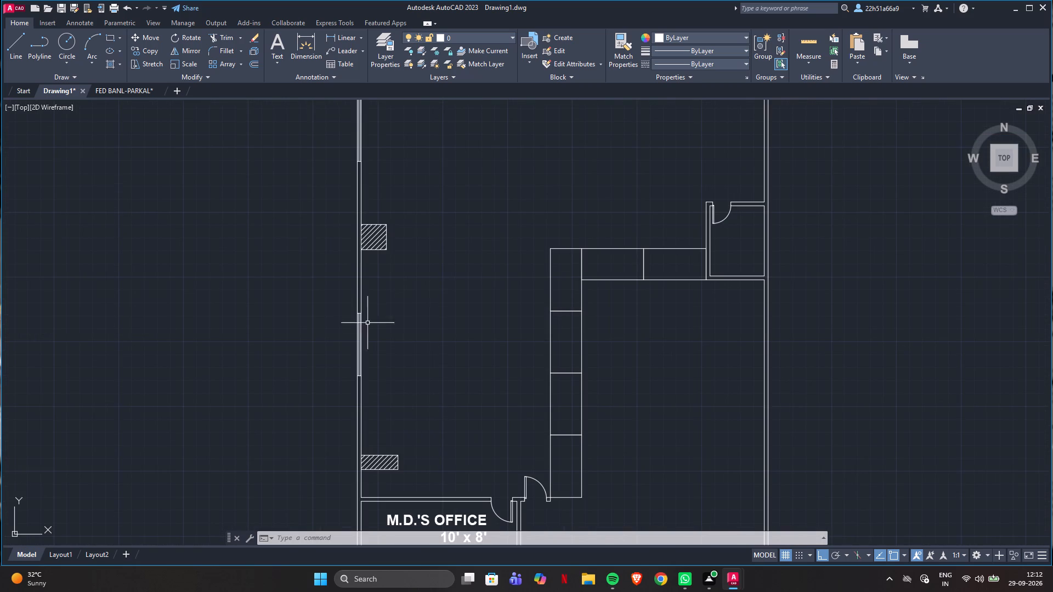
{"action": "scroll", "coordinate": [359, 290], "scroll_direction": "up", "scroll_amount": 1}
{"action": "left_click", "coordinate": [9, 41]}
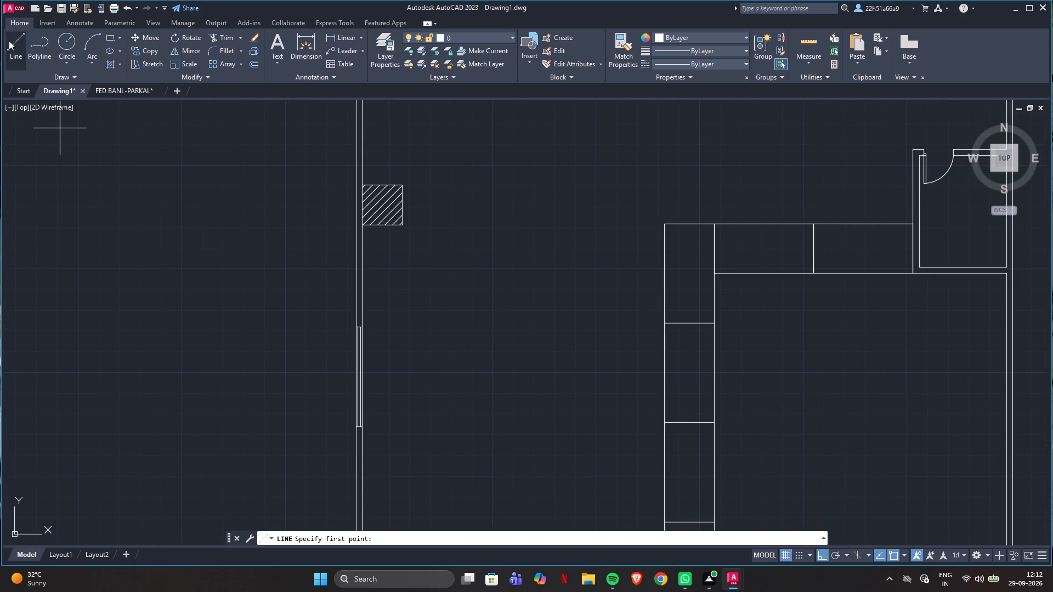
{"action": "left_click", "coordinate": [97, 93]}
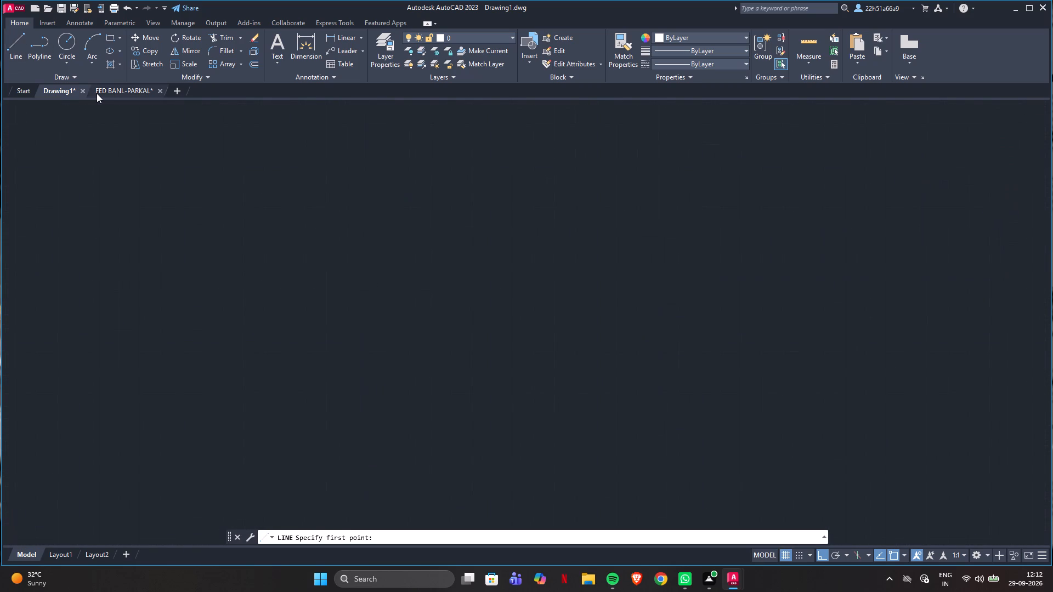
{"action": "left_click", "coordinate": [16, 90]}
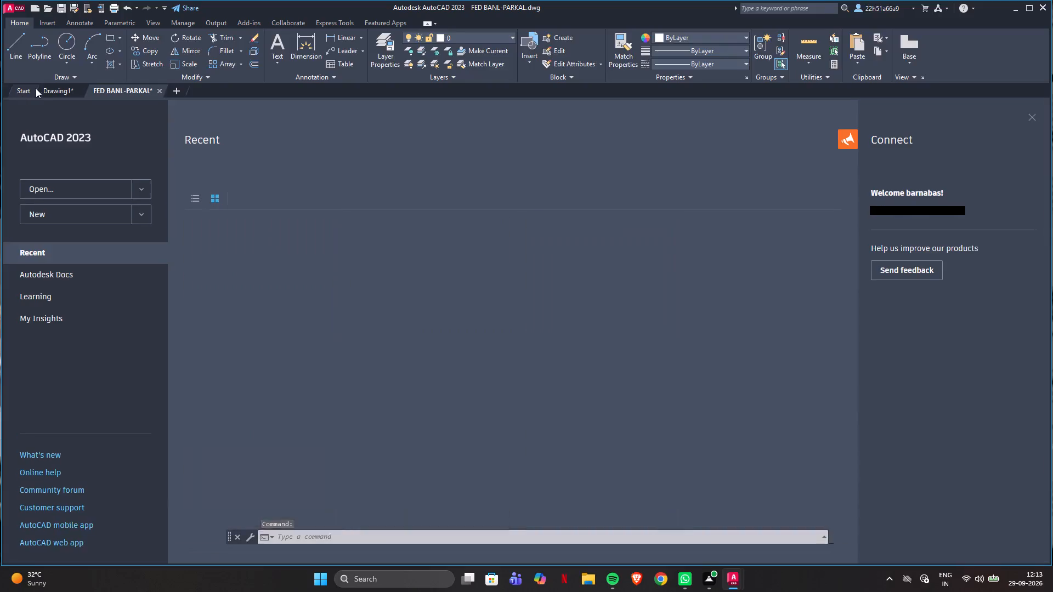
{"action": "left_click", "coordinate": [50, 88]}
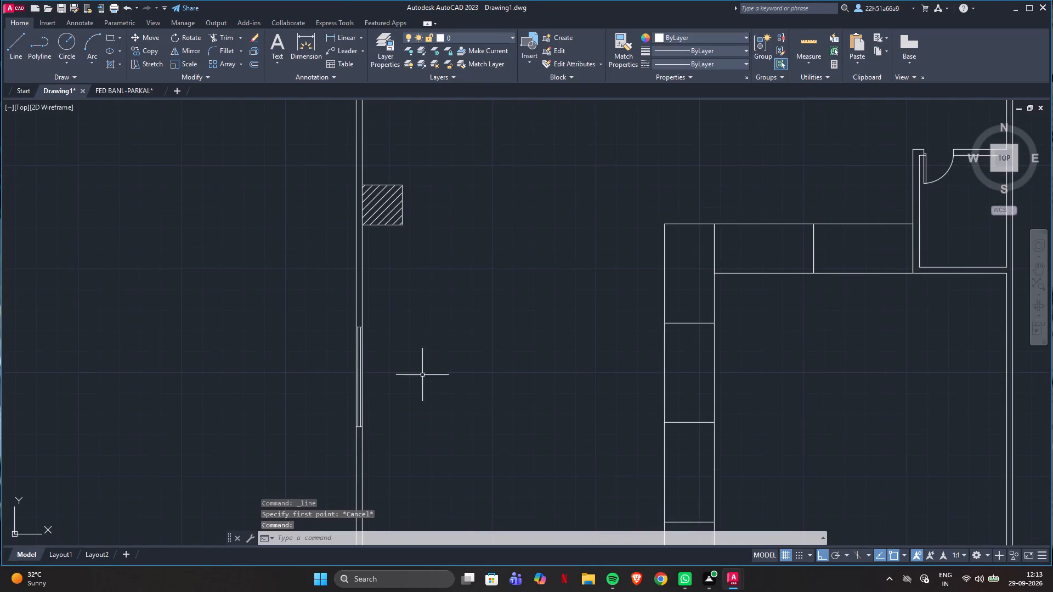
Draw a 450 horizontal line into the room from the left wall's inner face, between the third hatched column and the window below it.
{"action": "scroll", "coordinate": [471, 323], "scroll_direction": "down", "scroll_amount": 2}
{"action": "scroll", "coordinate": [443, 358], "scroll_direction": "up", "scroll_amount": 2}
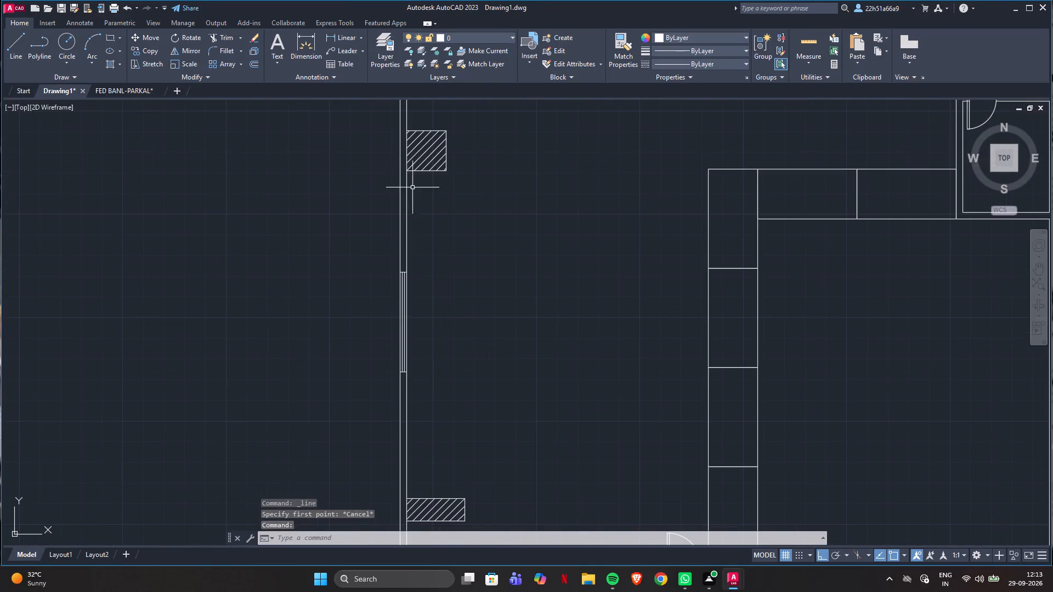
{"action": "left_click", "coordinate": [10, 40]}
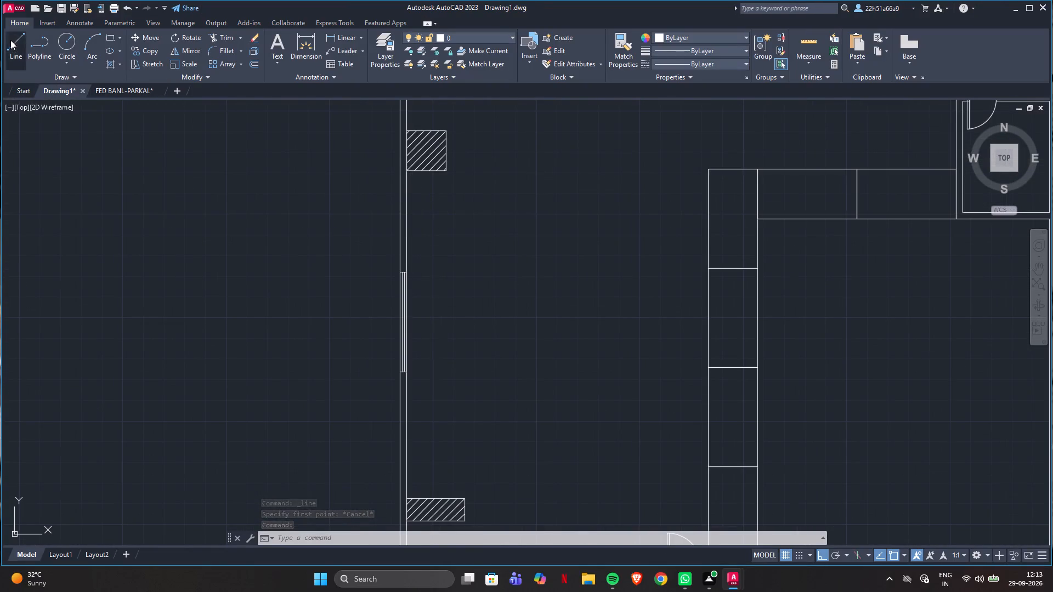
{"action": "left_click", "coordinate": [407, 208]}
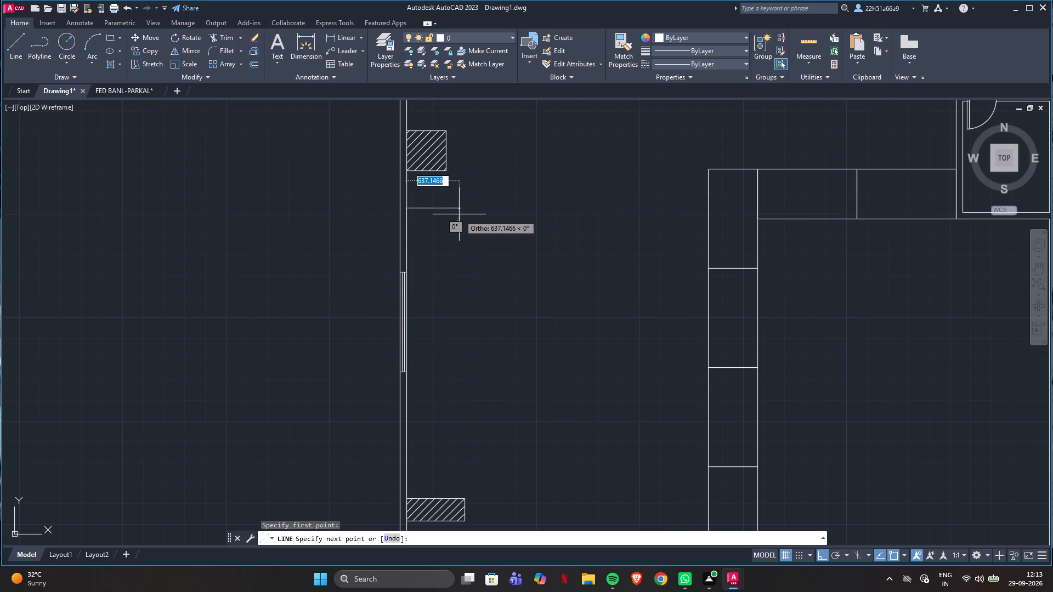
{"action": "type", "text": "450"}
{"action": "key", "text": "Return"}
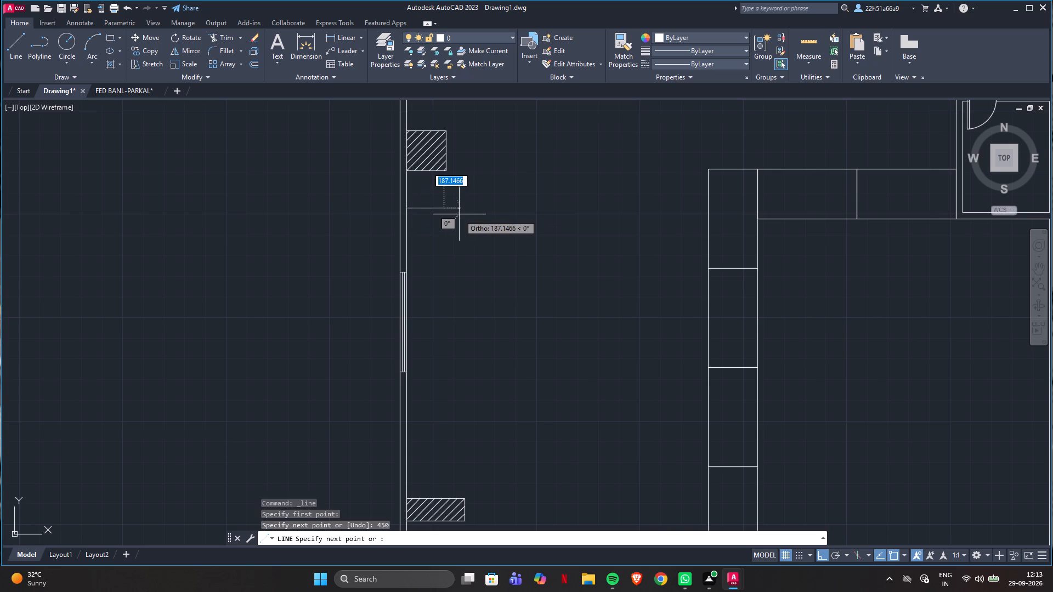
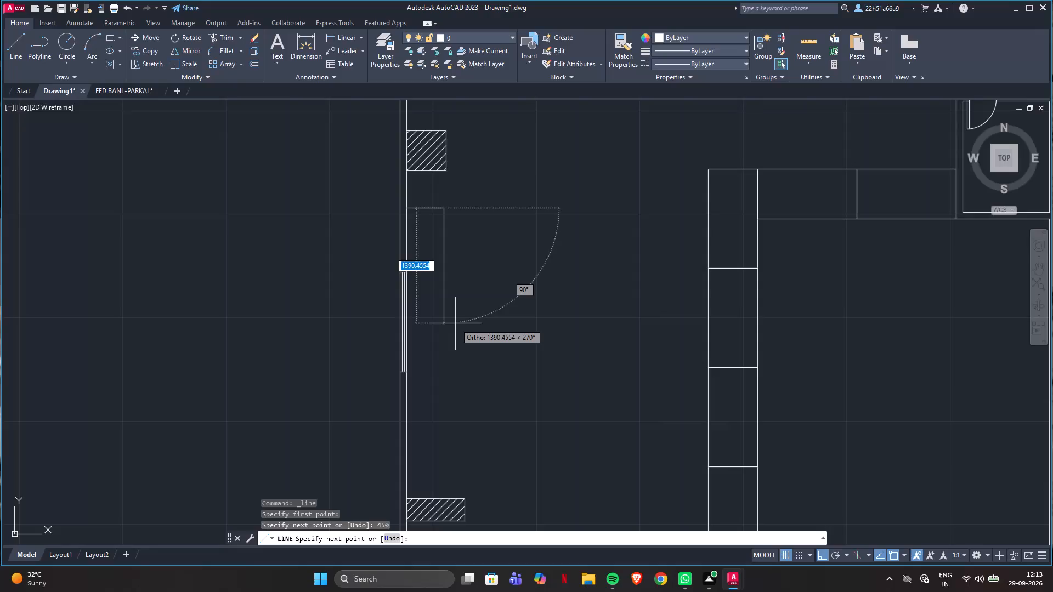
Complete the 450 x 1200 rectangle against the left wall: 1200 down, back to the wall's inner face, and up to the start point.
{"action": "type", "text": "1200"}
{"action": "key", "text": "Return"}
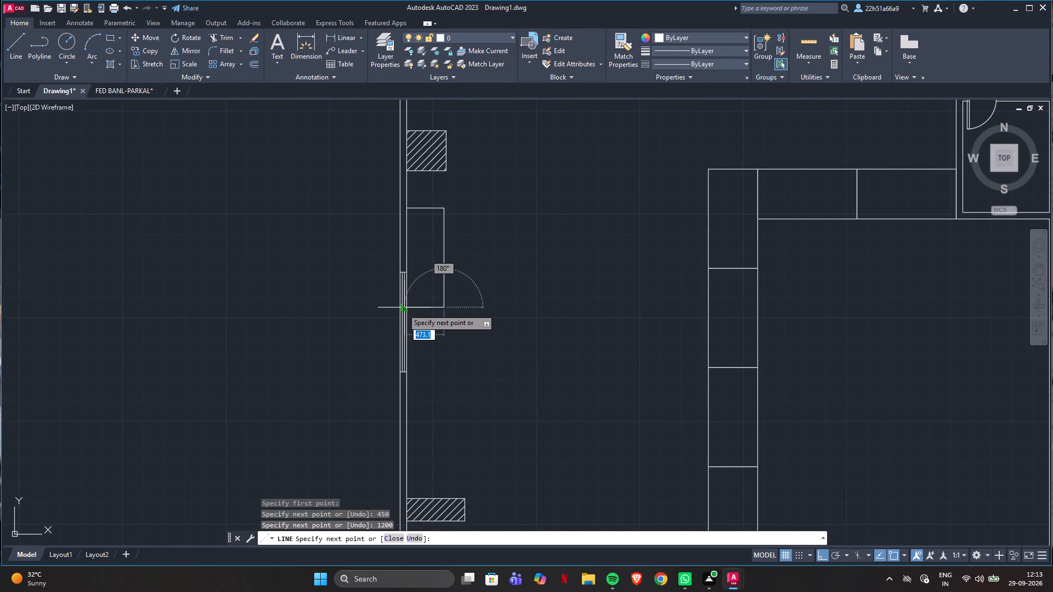
{"action": "scroll", "coordinate": [405, 309], "scroll_direction": "up", "scroll_amount": 2}
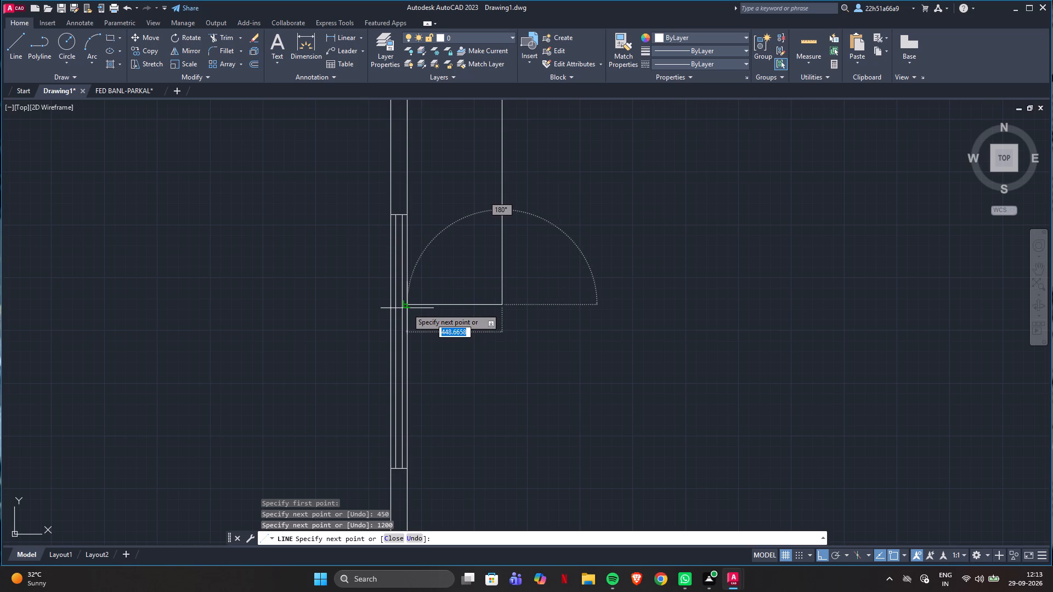
{"action": "left_click", "coordinate": [406, 305]}
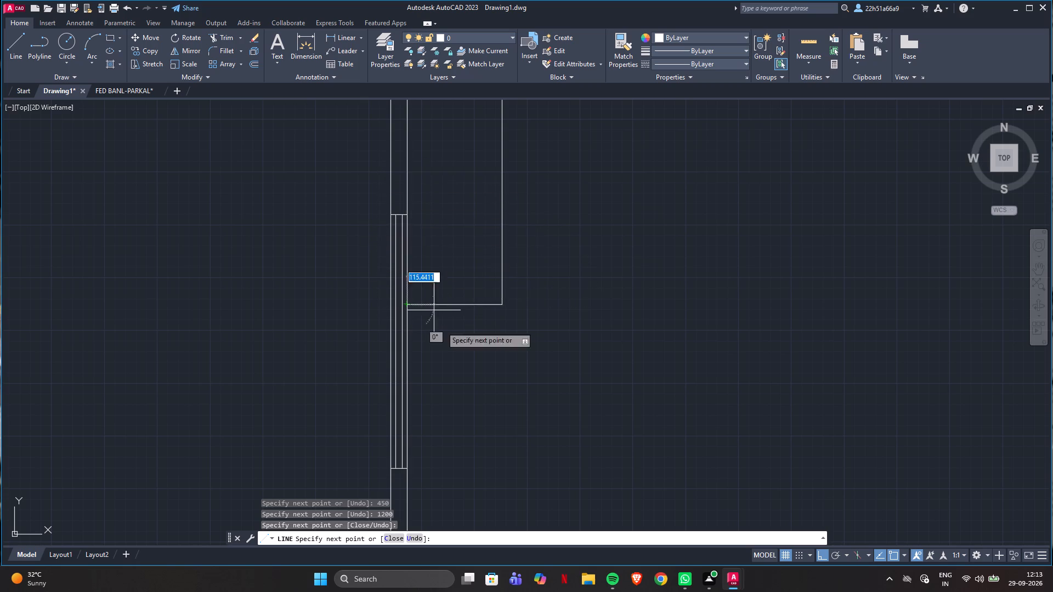
{"action": "scroll", "coordinate": [450, 341], "scroll_direction": "down", "scroll_amount": 2}
{"action": "left_click", "coordinate": [433, 227]}
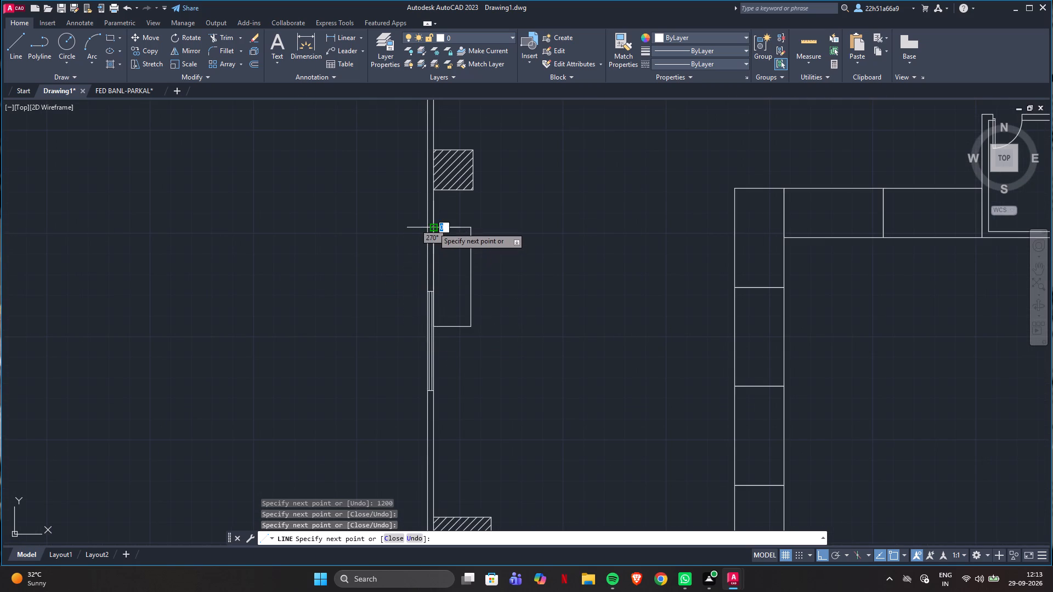
{"action": "key", "text": "Escape"}
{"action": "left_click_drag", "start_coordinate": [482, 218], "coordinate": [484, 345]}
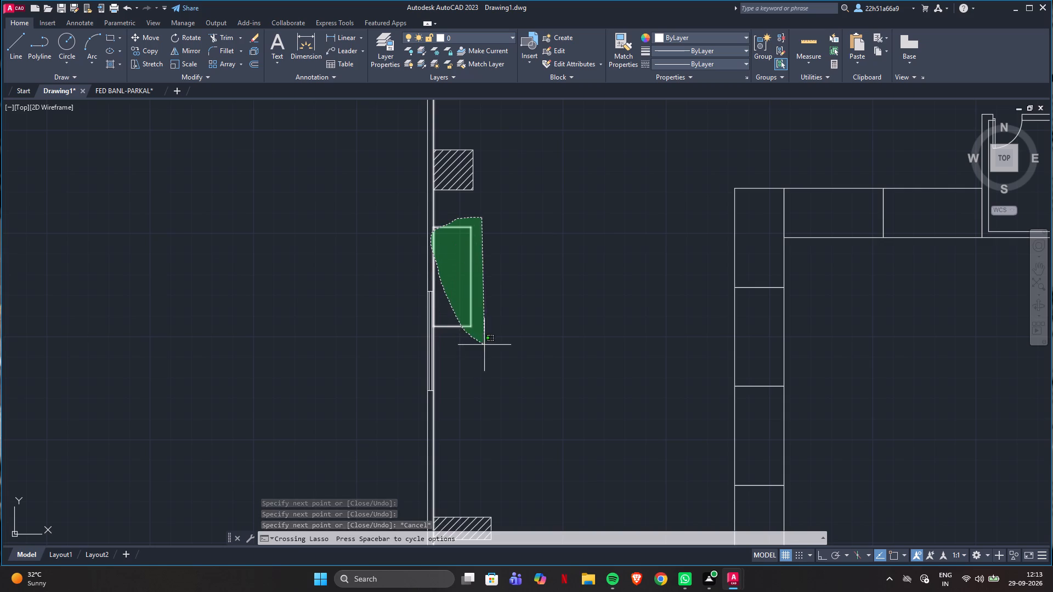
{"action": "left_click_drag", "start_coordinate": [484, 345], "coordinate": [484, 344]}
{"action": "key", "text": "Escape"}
Copy the rectangle's four lines 1200 straight down from its upper outer corner, so the two rectangles share an edge.
{"action": "left_click", "coordinate": [473, 307]}
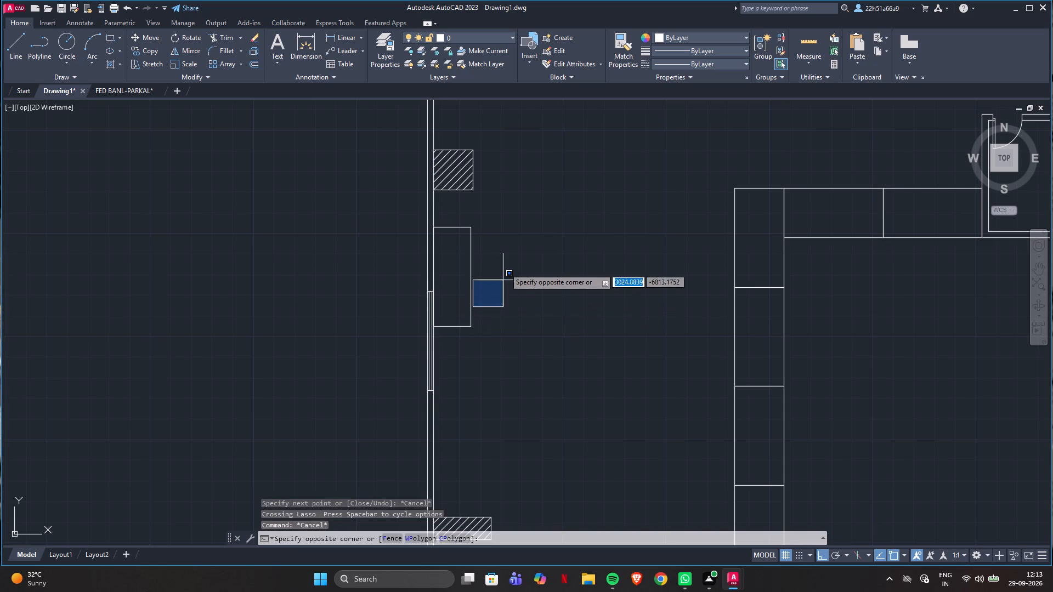
{"action": "left_click", "coordinate": [449, 220]}
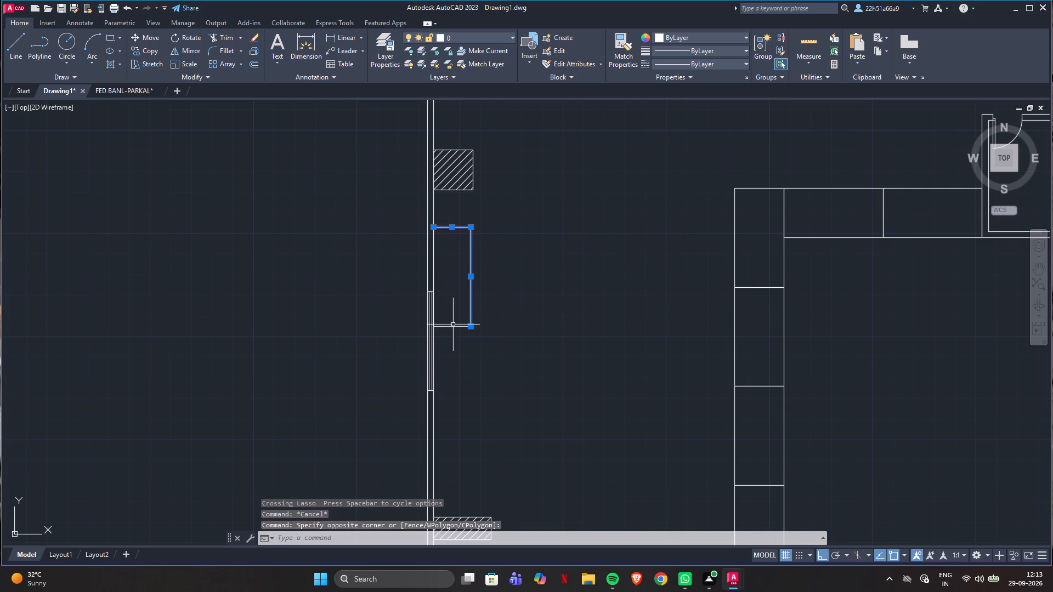
{"action": "left_click", "coordinate": [450, 328]}
{"action": "left_click", "coordinate": [451, 327]}
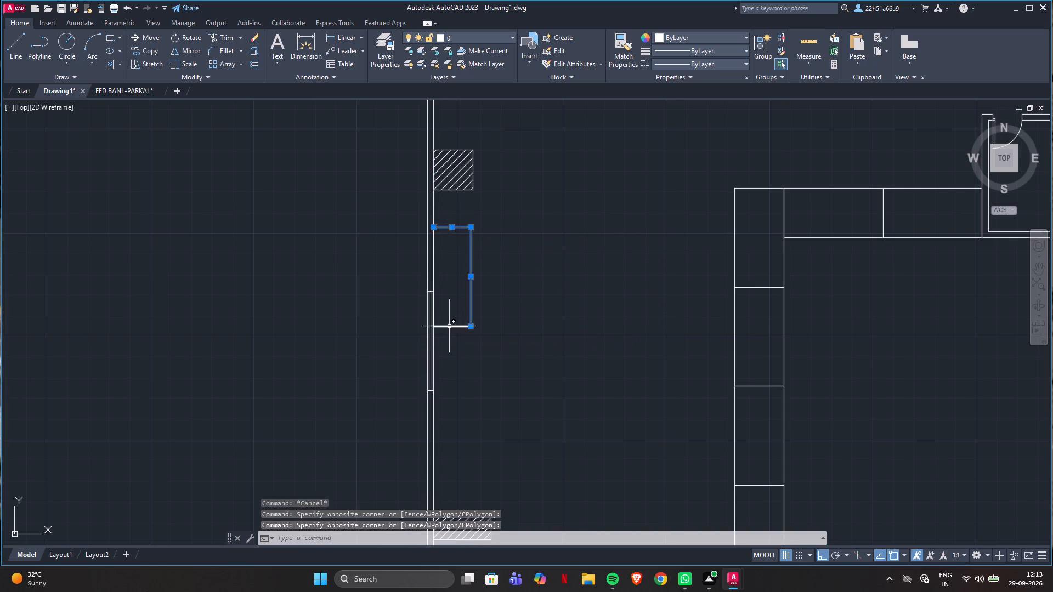
{"action": "left_click", "coordinate": [449, 327]}
{"action": "left_click", "coordinate": [434, 275]}
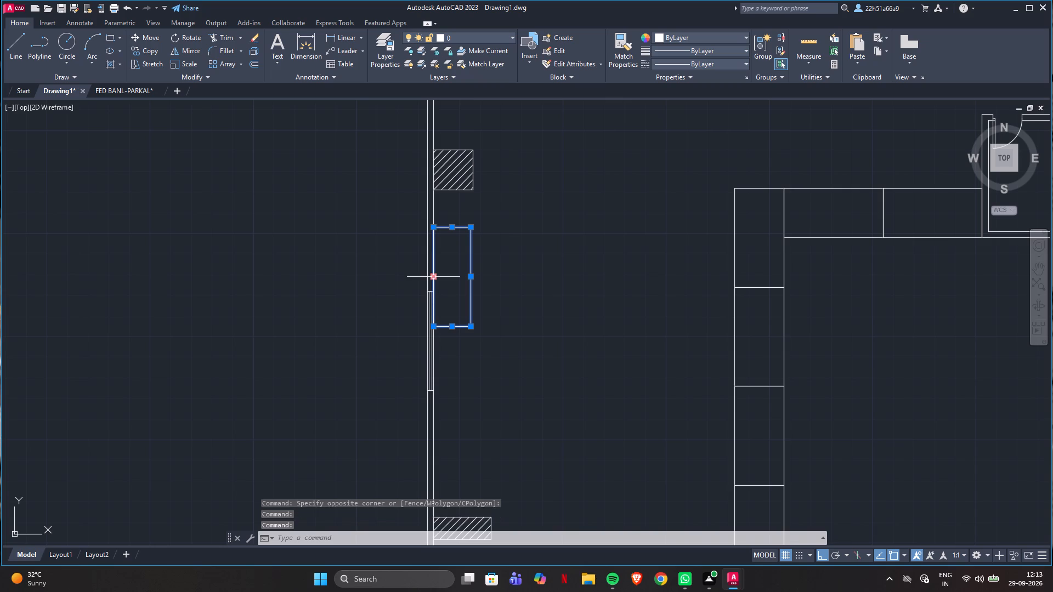
{"action": "type", "text": "co"}
{"action": "key", "text": "Return"}
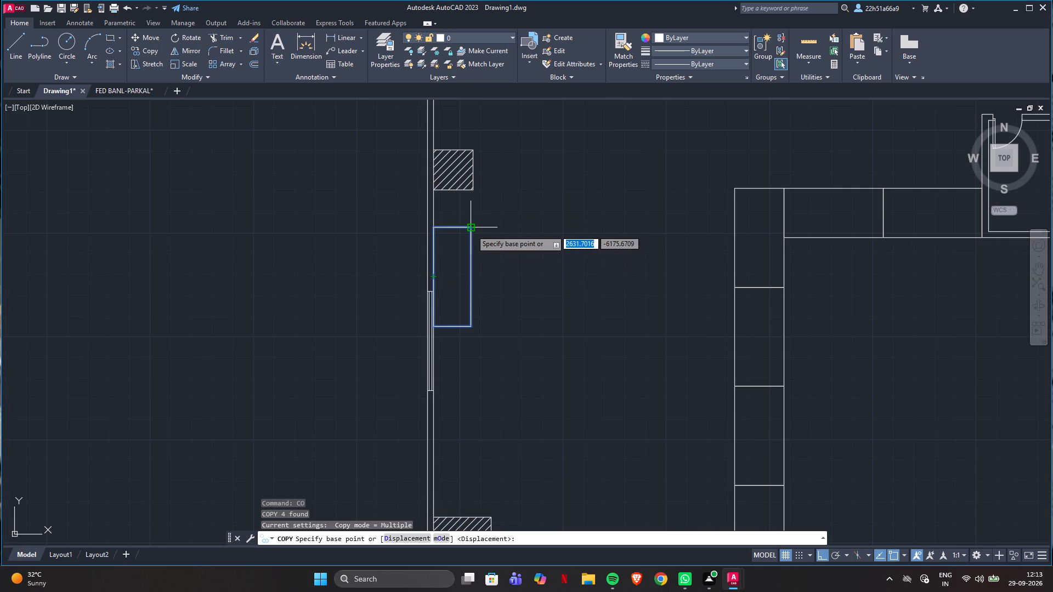
{"action": "left_click", "coordinate": [471, 229]}
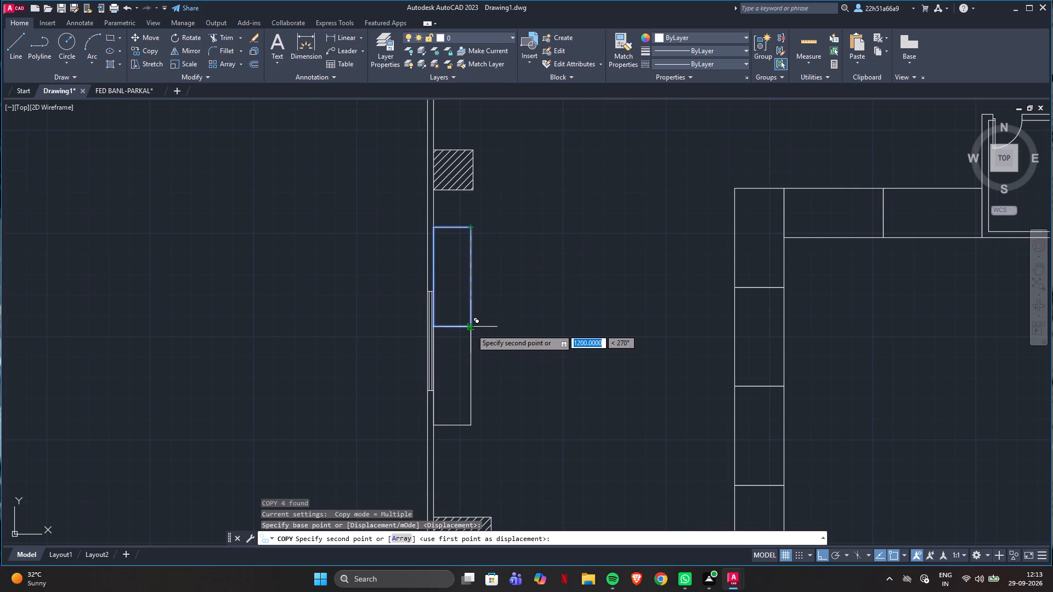
{"action": "left_click", "coordinate": [471, 329]}
{"action": "key", "text": "Escape"}
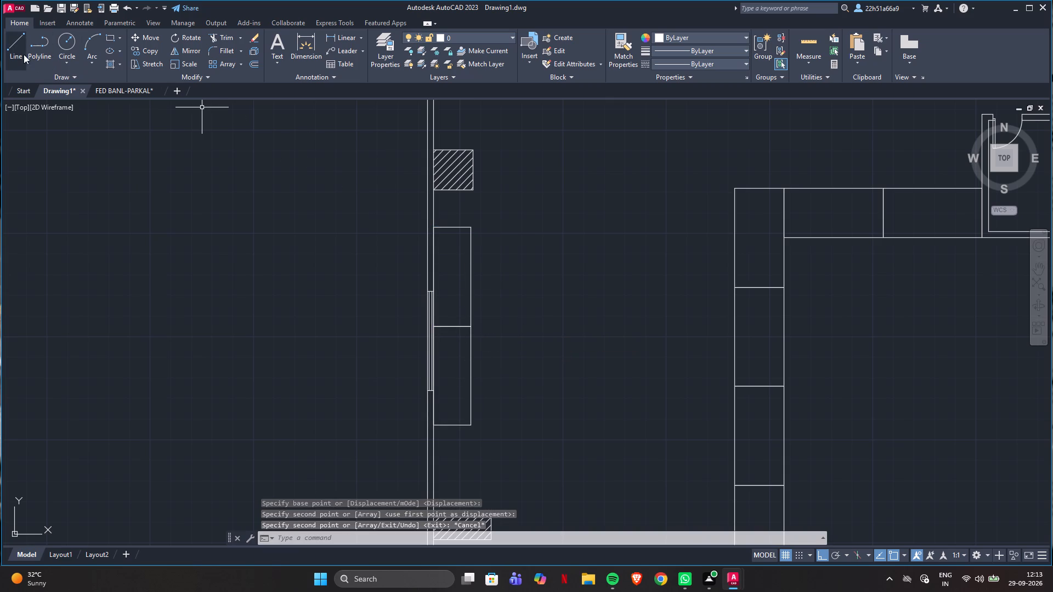
Draw two crossing diagonal lines between opposite corners of the lower 450 x 1200 rectangle.
{"action": "left_click", "coordinate": [20, 43]}
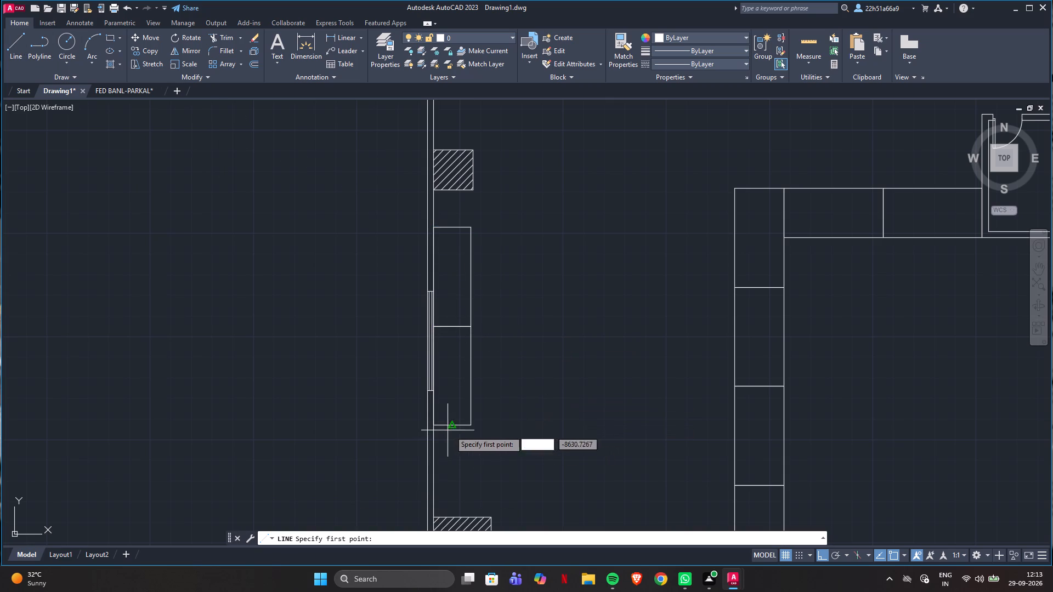
{"action": "left_click", "coordinate": [469, 426]}
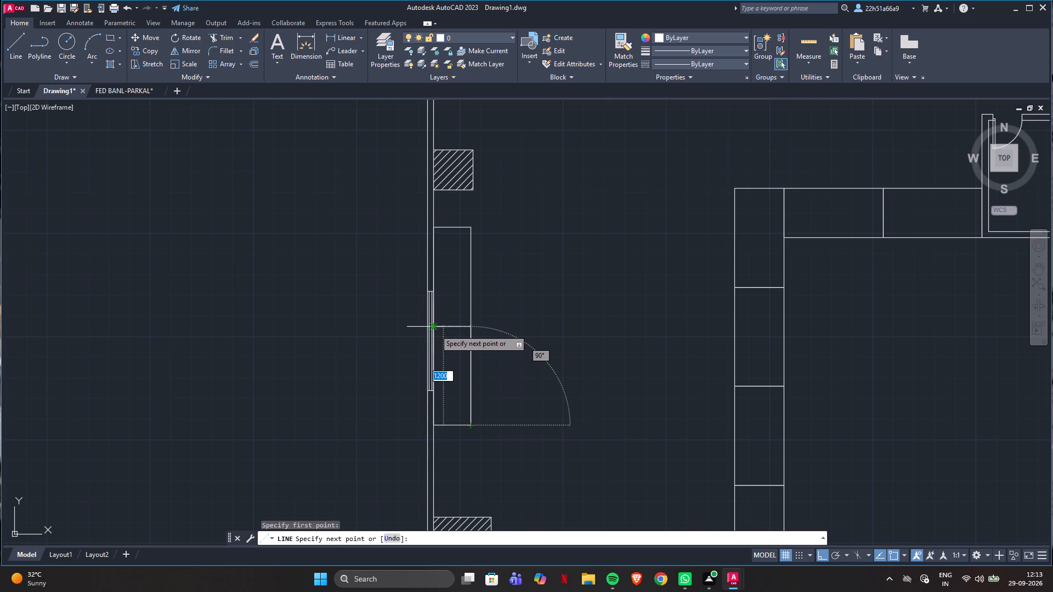
{"action": "left_click", "coordinate": [435, 329]}
{"action": "key", "text": "Escape"}
{"action": "key", "text": "Return"}
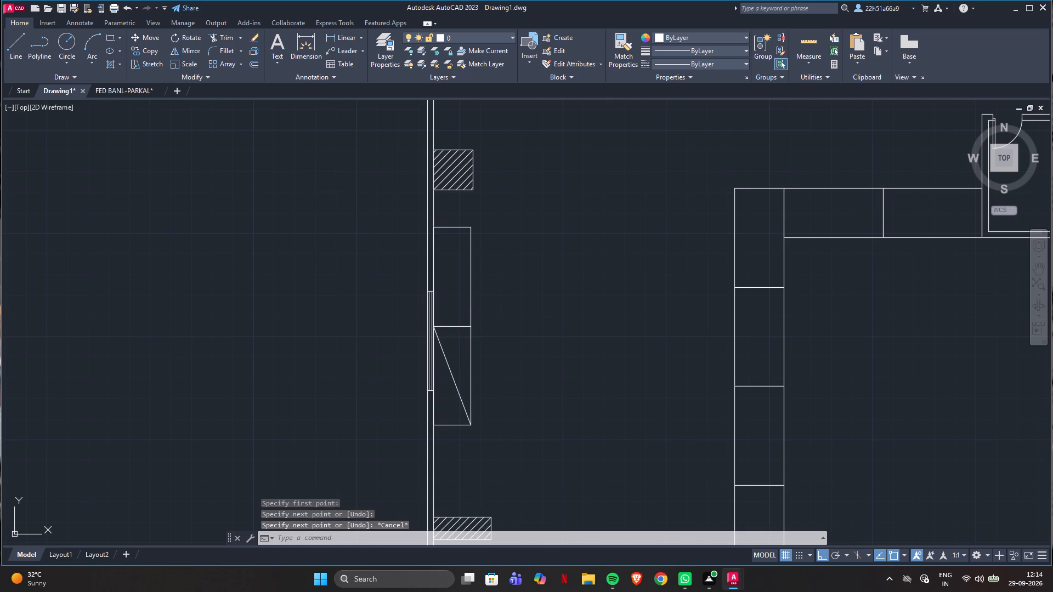
{"action": "left_click", "coordinate": [473, 327]}
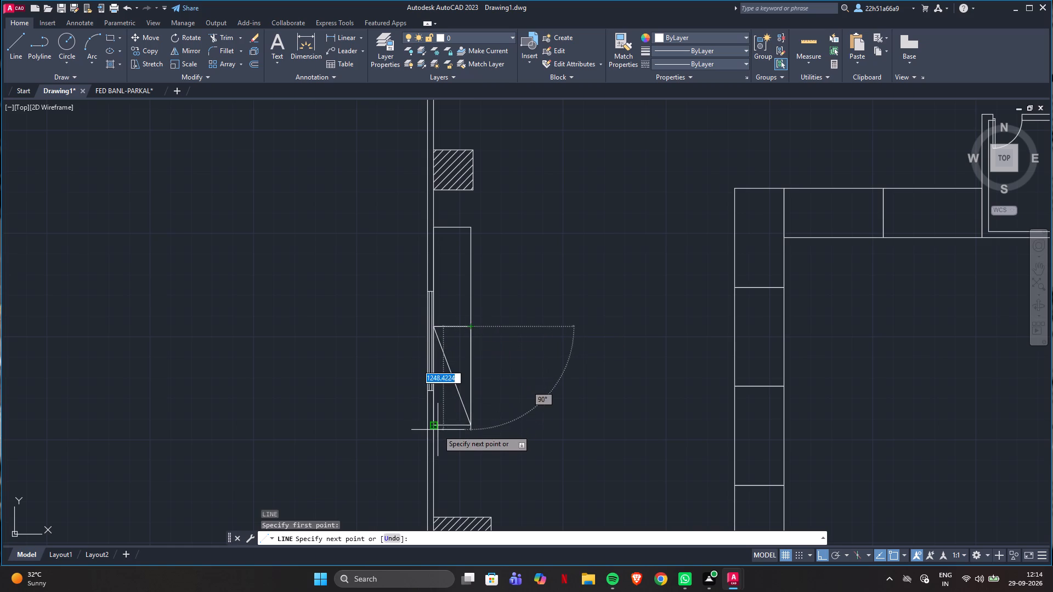
{"action": "left_click", "coordinate": [436, 429]}
{"action": "key", "text": "Return"}
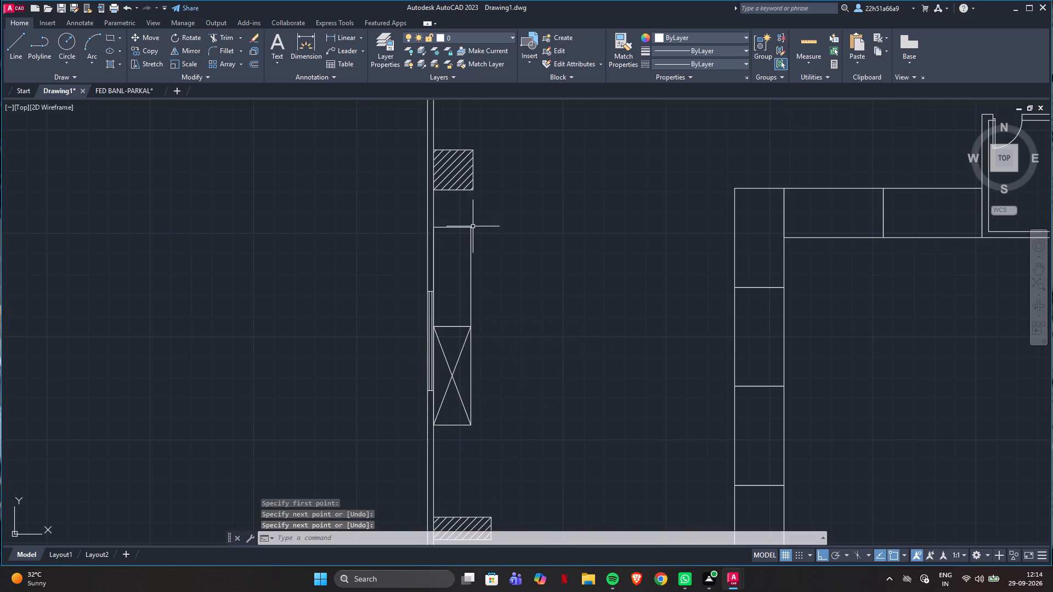
Draw two crossing diagonal lines between opposite corners of the upper 450 x 1200 rectangle.
{"action": "key", "text": "Return"}
{"action": "left_click", "coordinate": [471, 229]}
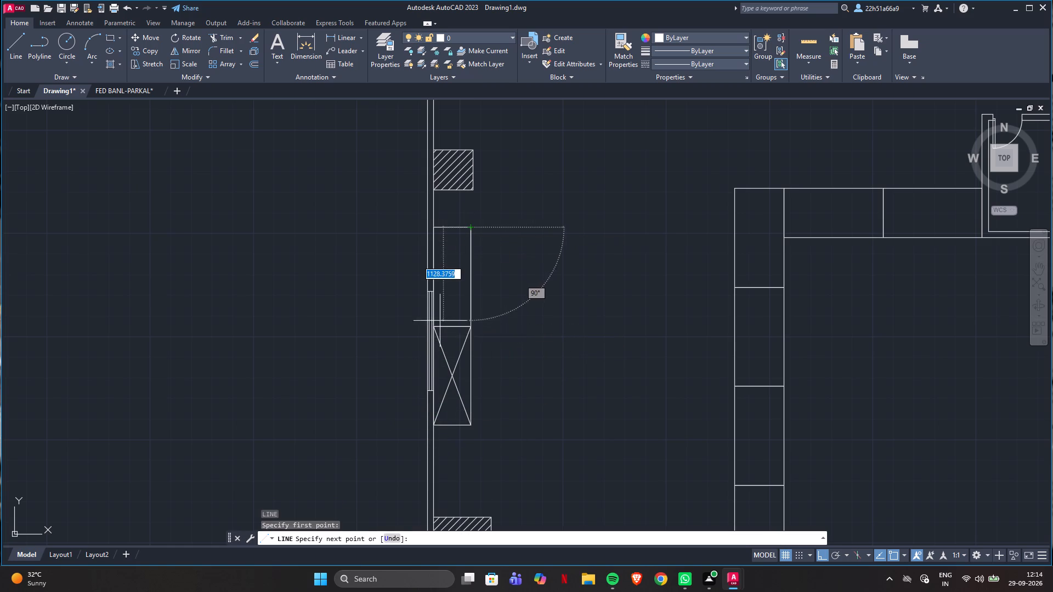
{"action": "left_click", "coordinate": [435, 326]}
{"action": "key", "text": "Return"}
{"action": "key", "text": "Return"}
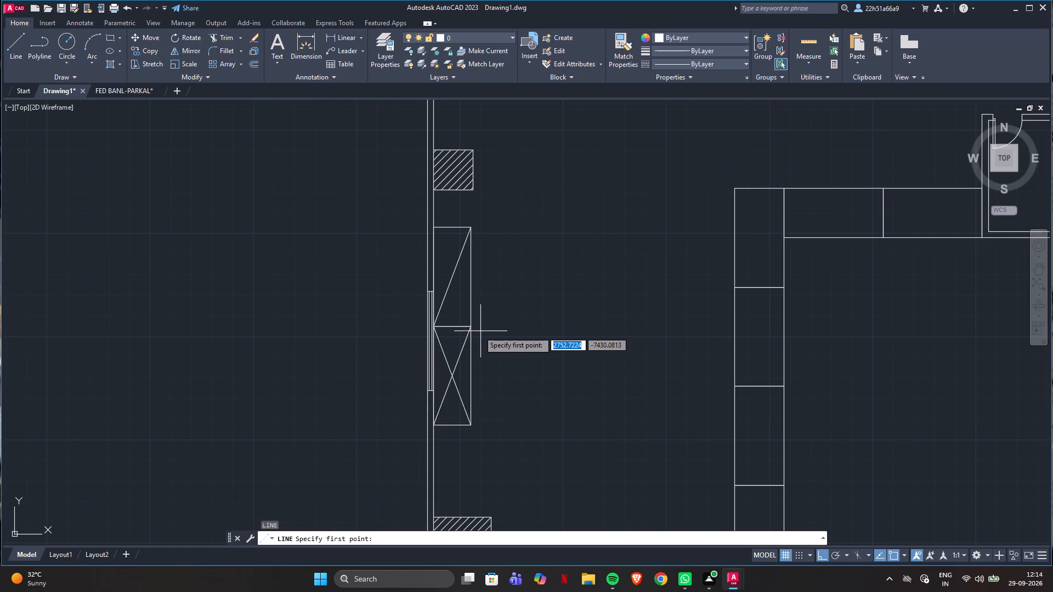
{"action": "left_click", "coordinate": [472, 328]}
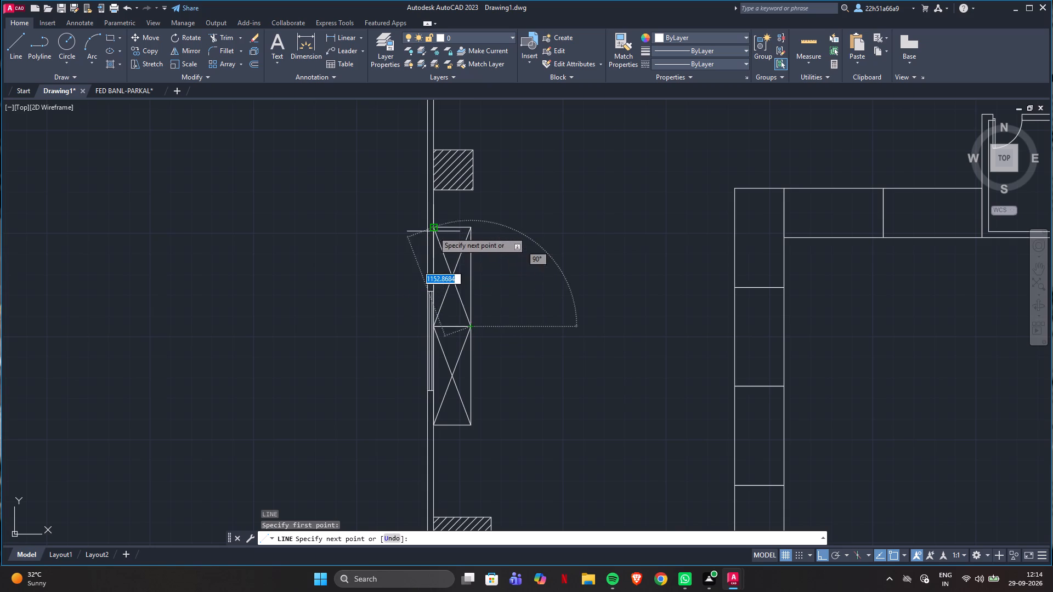
{"action": "left_click", "coordinate": [433, 231]}
{"action": "key", "text": "Return"}
Hatch the empty rectangle below the plan's upper-left corner column with the ANSI35 pattern at scale 100.
{"action": "scroll", "coordinate": [646, 330], "scroll_direction": "down", "scroll_amount": 2}
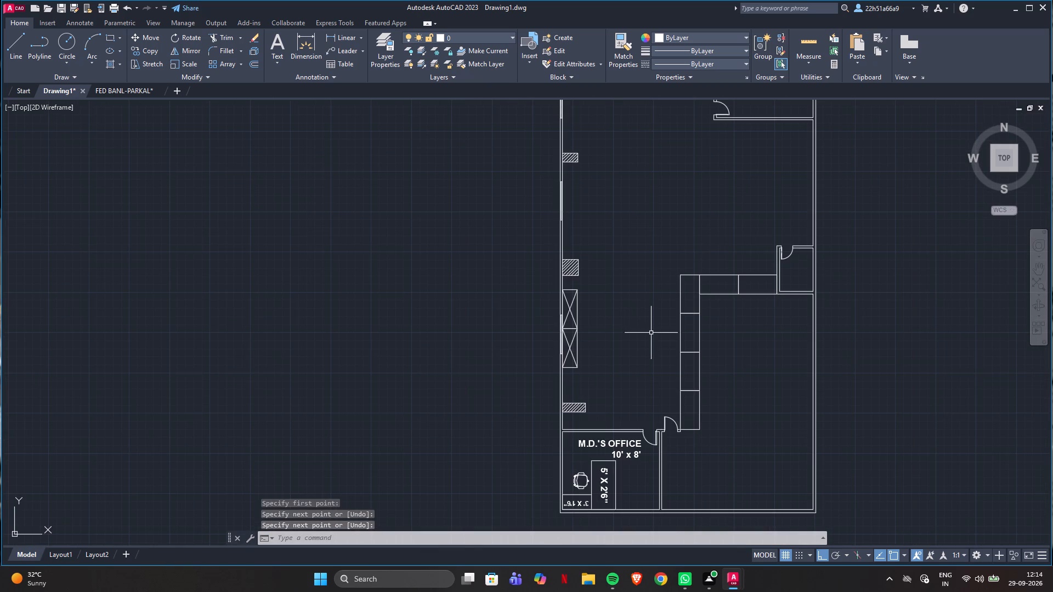
{"action": "scroll", "coordinate": [642, 399], "scroll_direction": "down", "scroll_amount": 2}
{"action": "scroll", "coordinate": [653, 244], "scroll_direction": "up", "scroll_amount": 2}
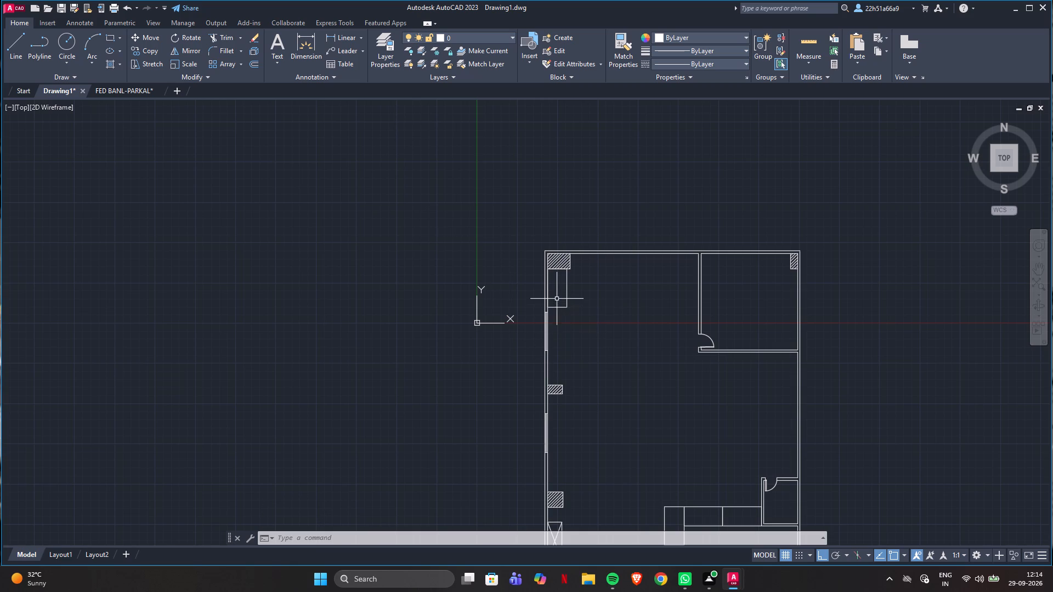
{"action": "key", "text": "h"}
{"action": "key", "text": "Return"}
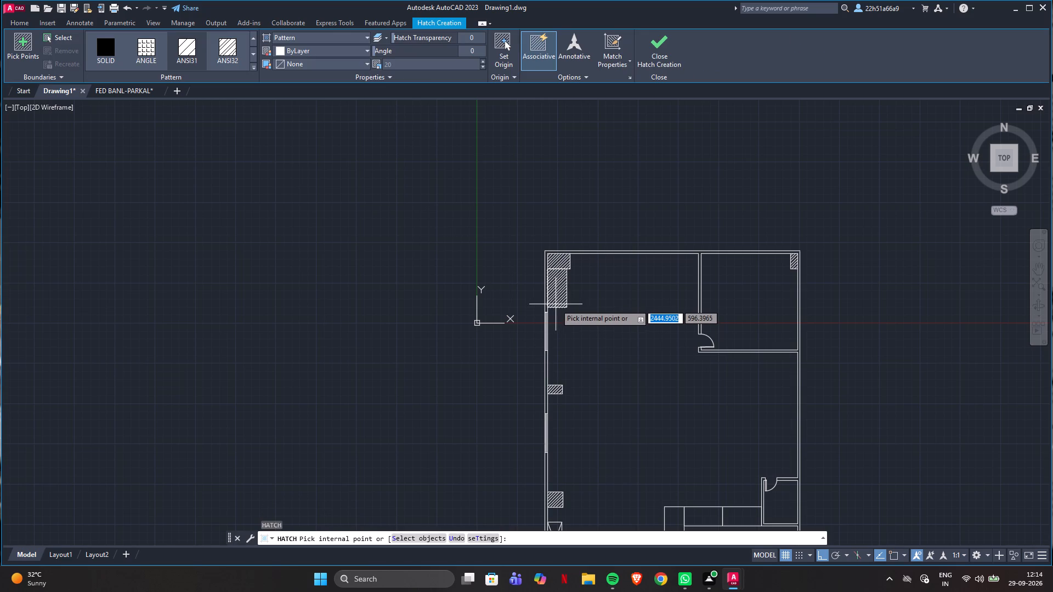
{"action": "left_click", "coordinate": [253, 56]}
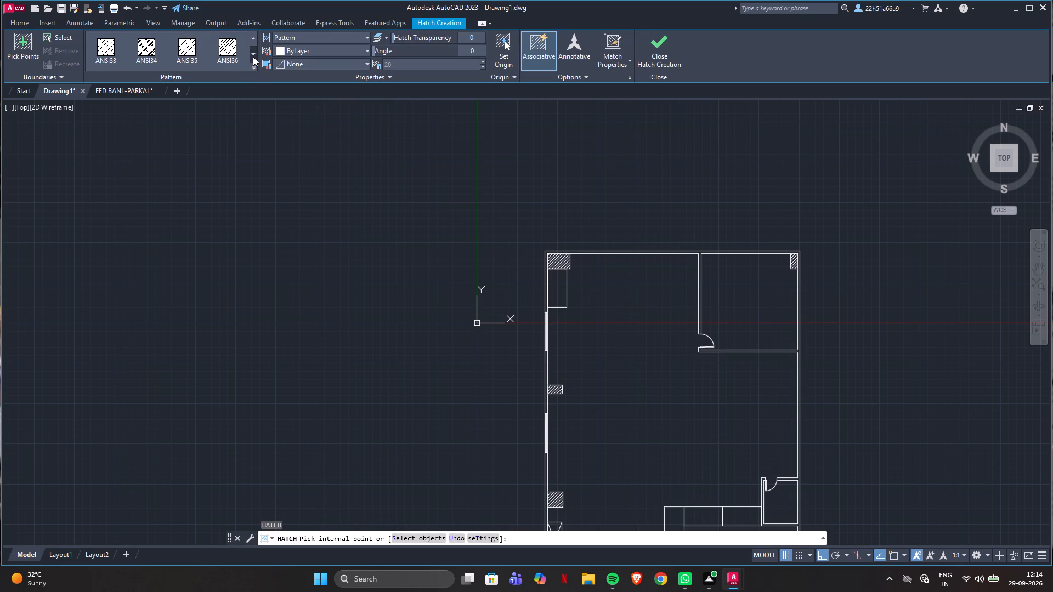
{"action": "left_click", "coordinate": [194, 53]}
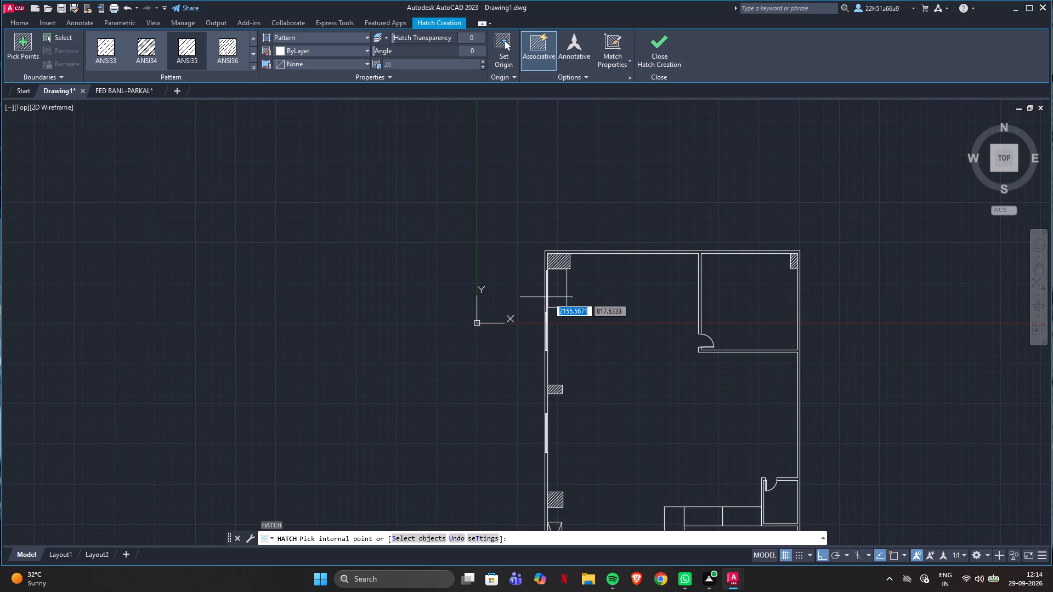
{"action": "left_click", "coordinate": [407, 68]}
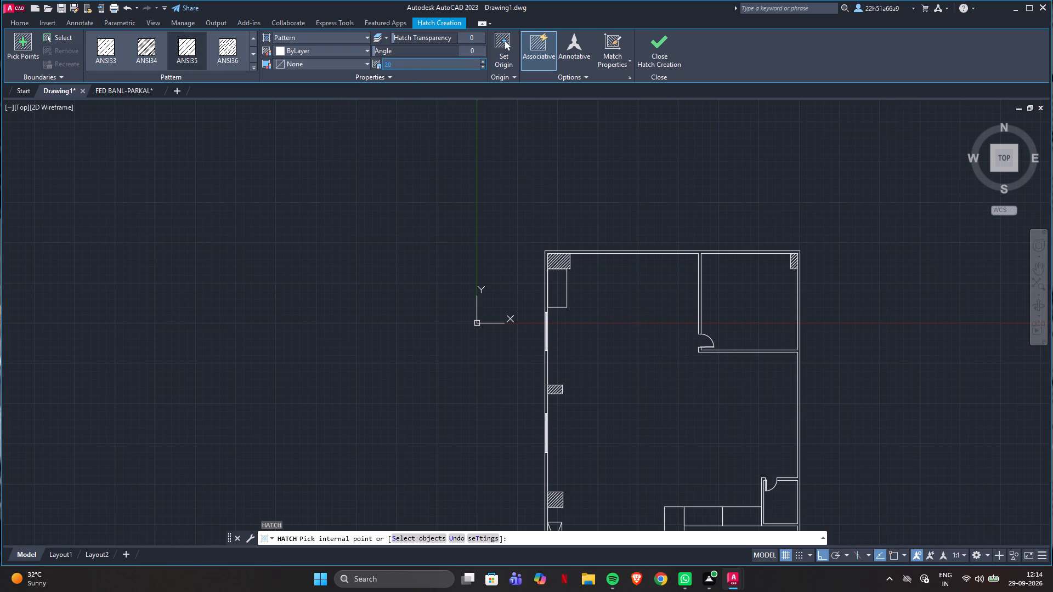
{"action": "type", "text": "100"}
{"action": "key", "text": "Return"}
{"action": "left_click", "coordinate": [556, 286]}
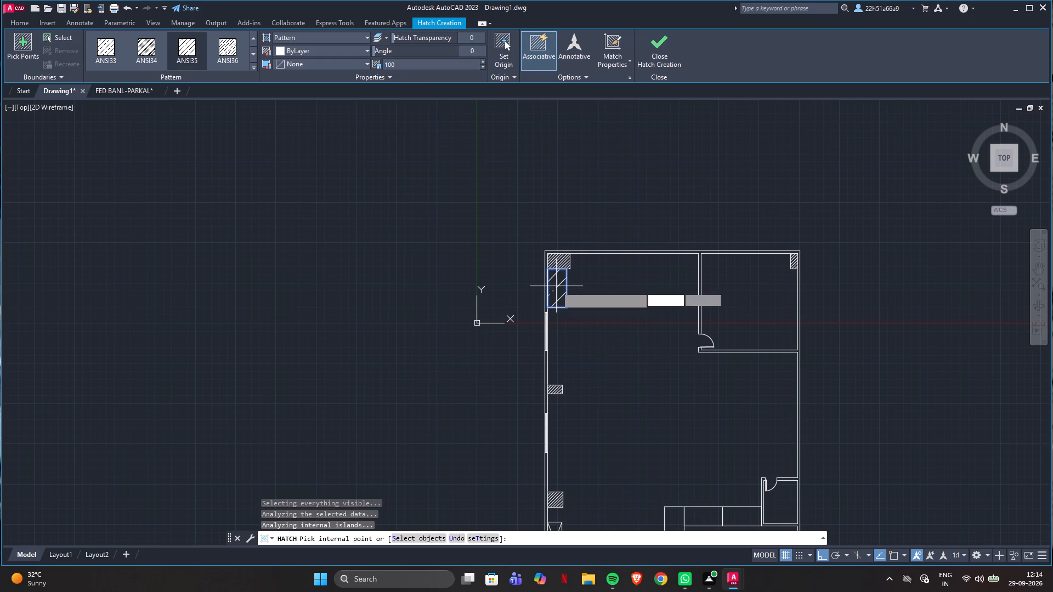
{"action": "left_click", "coordinate": [653, 39]}
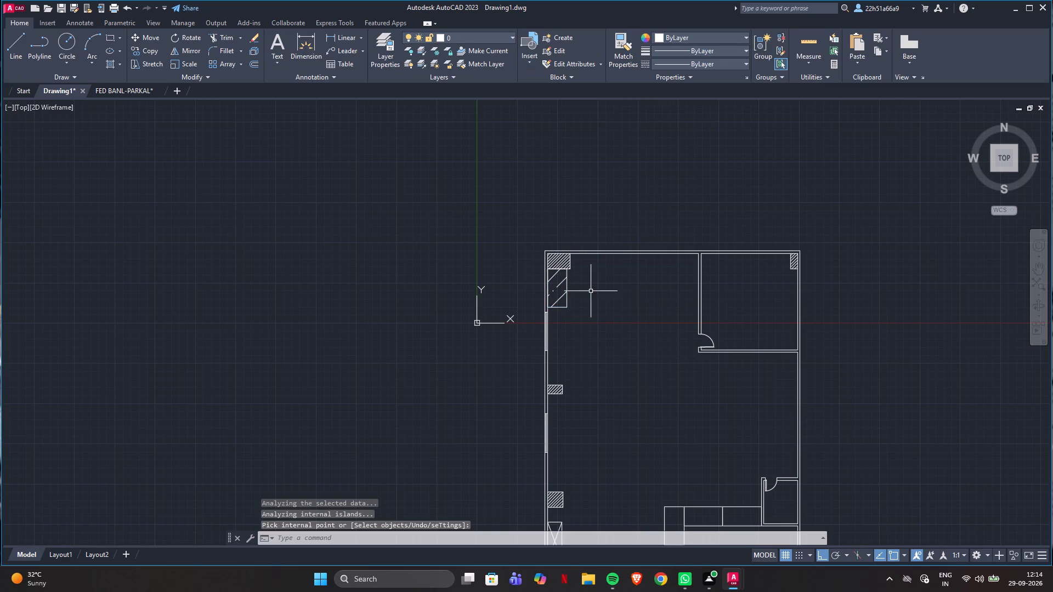
Copy the M.D.'s office chair beside each of the four desks in the vertical counter run, using matching desk corners as reference points.
{"action": "scroll", "coordinate": [591, 291], "scroll_direction": "up", "scroll_amount": 2}
{"action": "scroll", "coordinate": [590, 293], "scroll_direction": "down", "scroll_amount": 1}
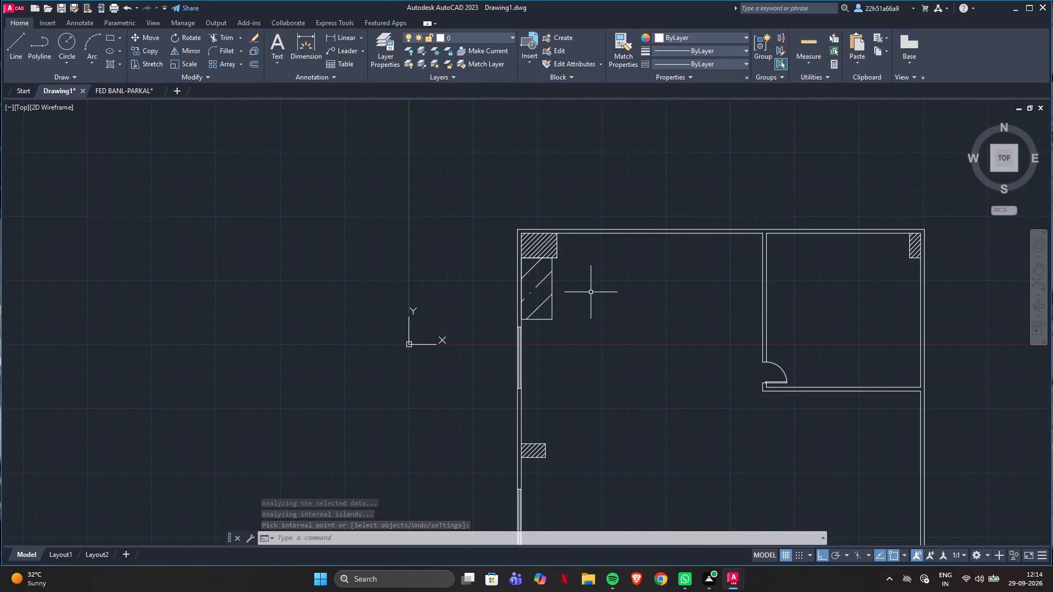
{"action": "scroll", "coordinate": [693, 121], "scroll_direction": "down", "scroll_amount": 3}
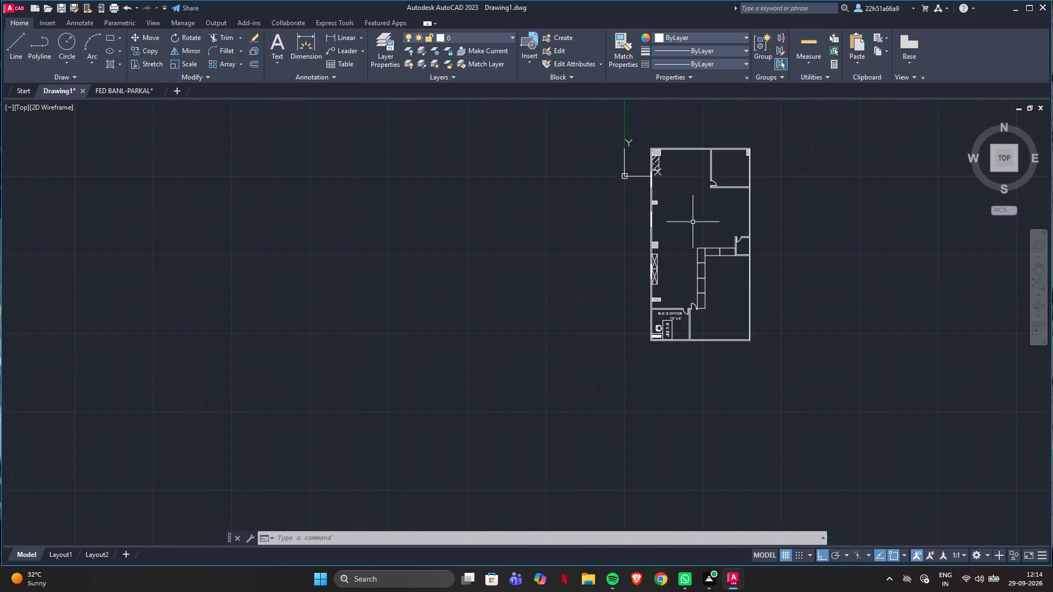
{"action": "scroll", "coordinate": [767, 267], "scroll_direction": "up", "scroll_amount": 1}
{"action": "scroll", "coordinate": [633, 317], "scroll_direction": "up", "scroll_amount": 1}
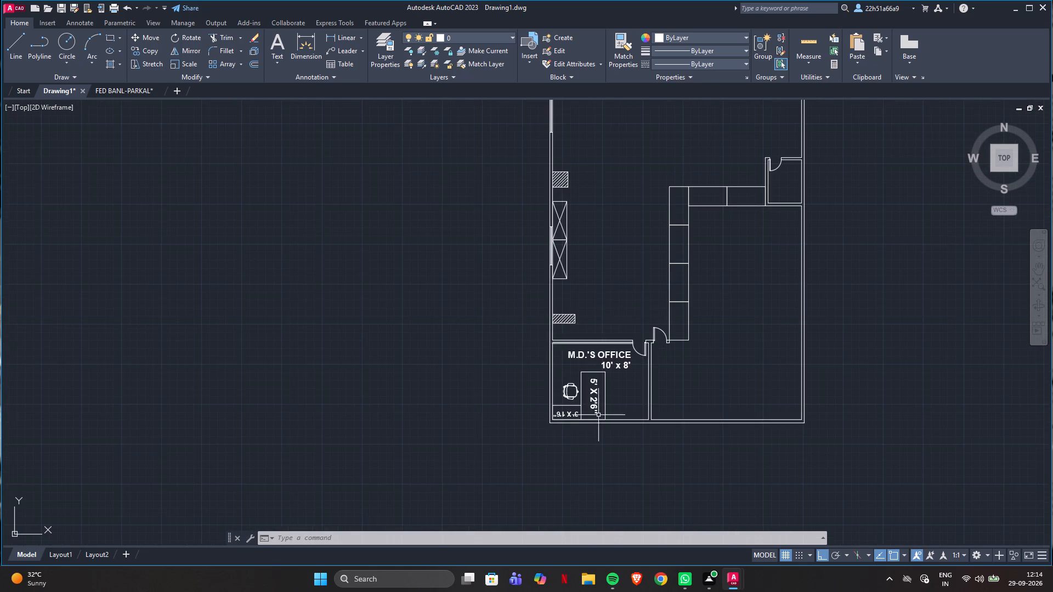
{"action": "scroll", "coordinate": [595, 423], "scroll_direction": "up", "scroll_amount": 1}
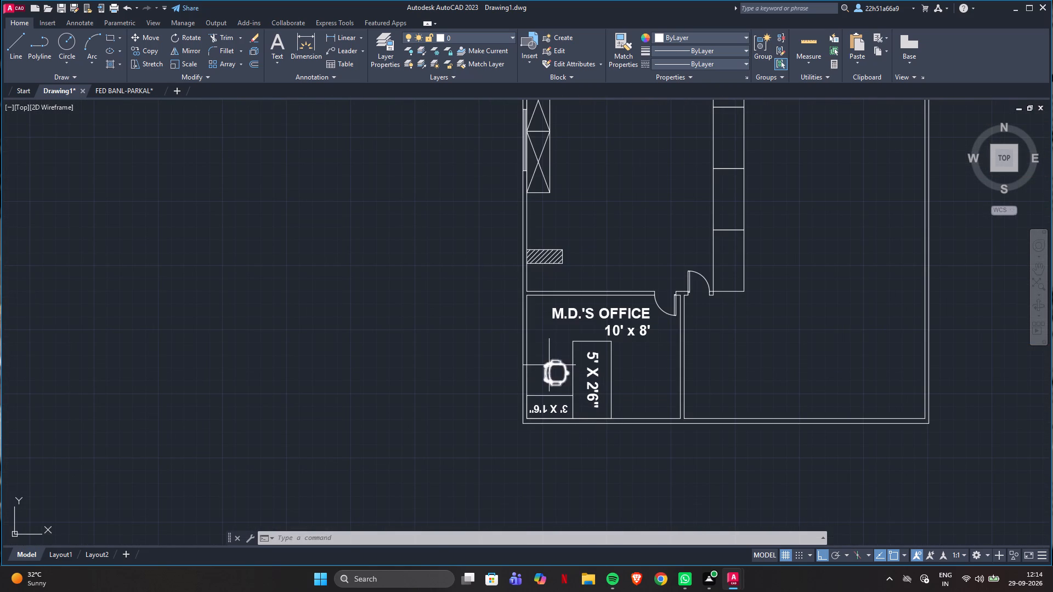
{"action": "left_click", "coordinate": [549, 365]}
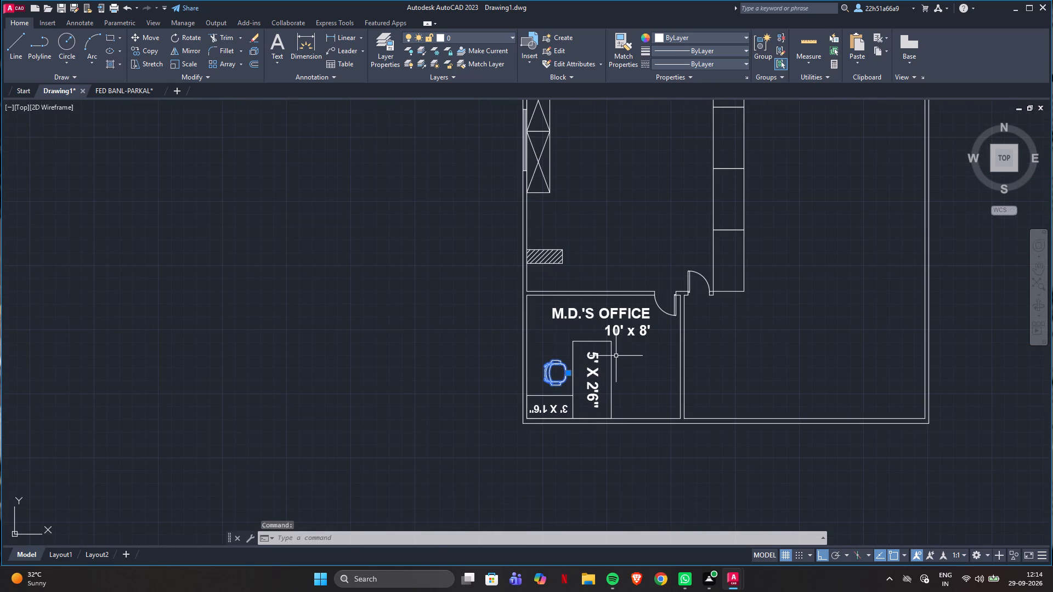
{"action": "type", "text": "co"}
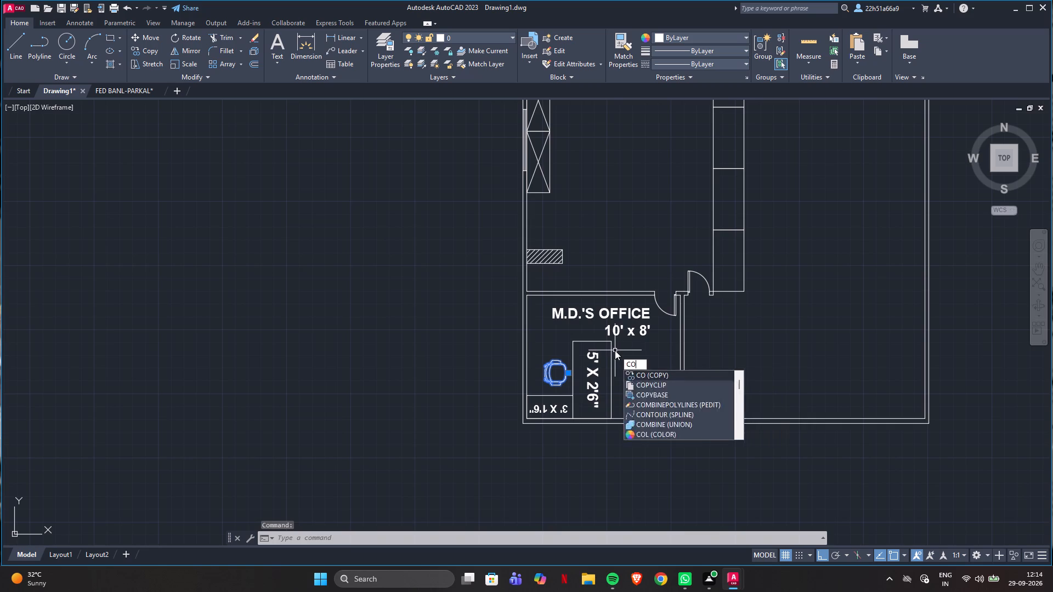
{"action": "key", "text": "Return"}
{"action": "scroll", "coordinate": [577, 385], "scroll_direction": "up", "scroll_amount": 3}
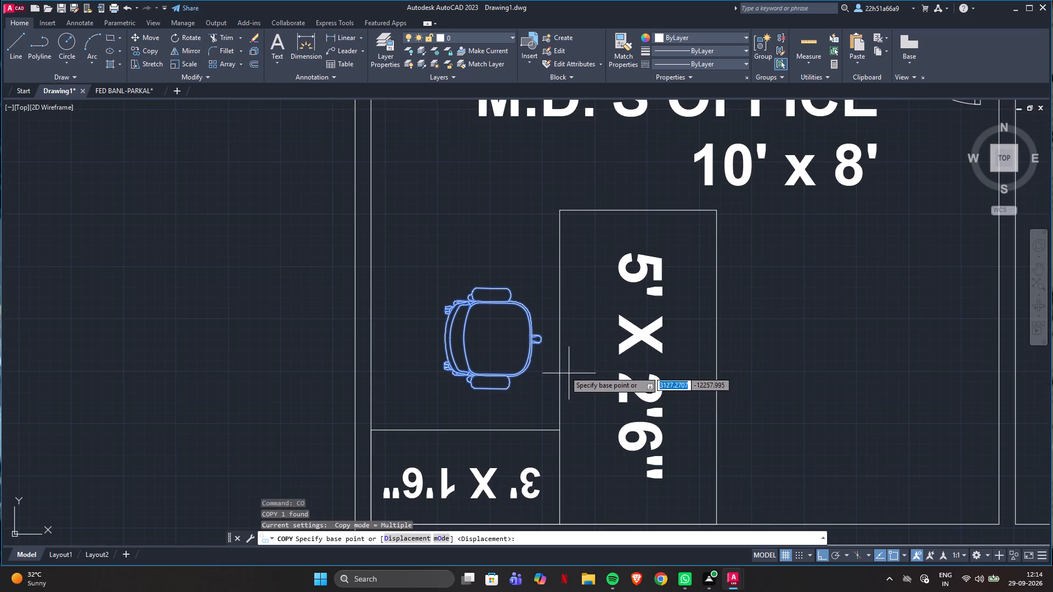
{"action": "left_click", "coordinate": [558, 212]}
{"action": "scroll", "coordinate": [819, 263], "scroll_direction": "down", "scroll_amount": 2}
{"action": "scroll", "coordinate": [818, 311], "scroll_direction": "down", "scroll_amount": 2}
{"action": "scroll", "coordinate": [864, 219], "scroll_direction": "up", "scroll_amount": 2}
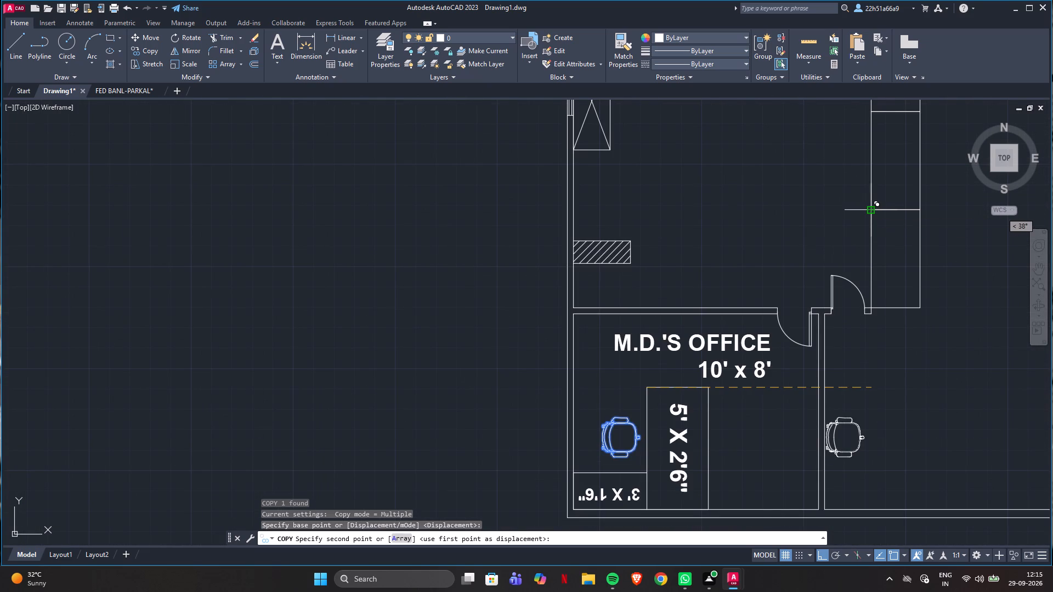
{"action": "left_click", "coordinate": [873, 212]}
{"action": "scroll", "coordinate": [828, 237], "scroll_direction": "down", "scroll_amount": 2}
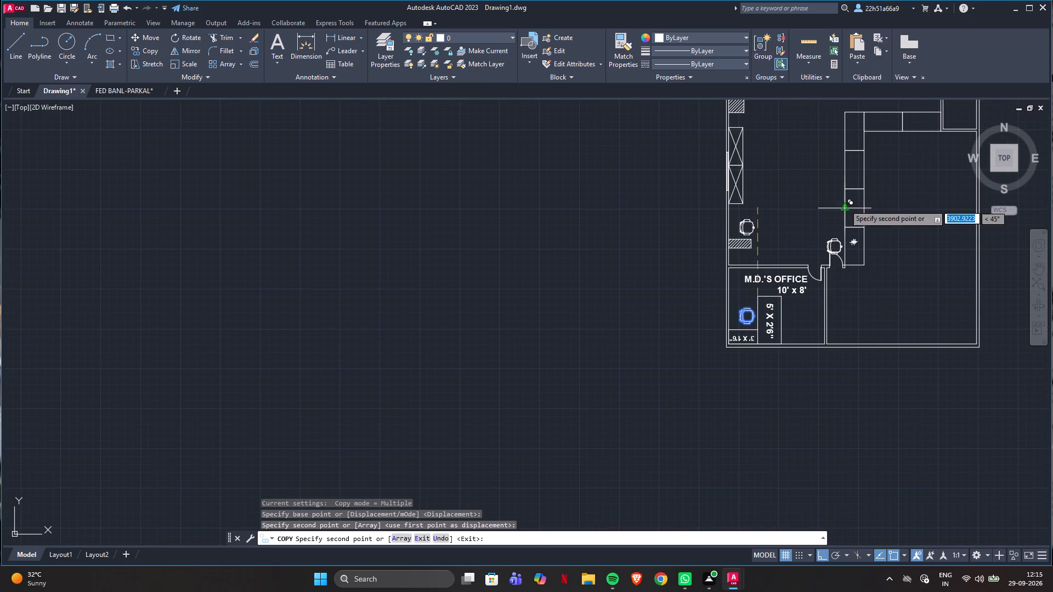
{"action": "left_click", "coordinate": [845, 189]}
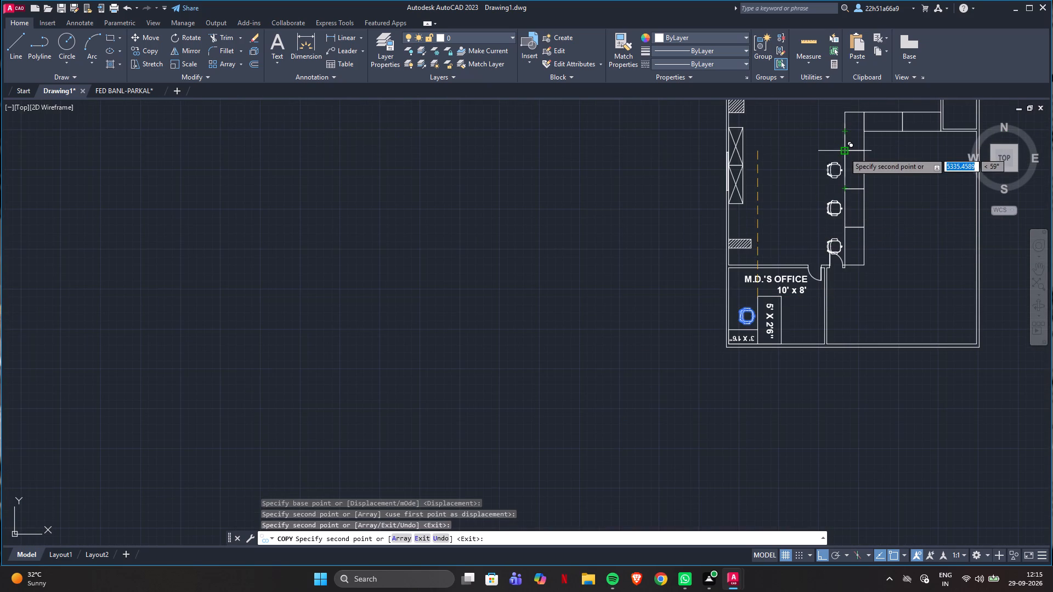
{"action": "left_click", "coordinate": [844, 152]}
{"action": "left_click", "coordinate": [843, 114]}
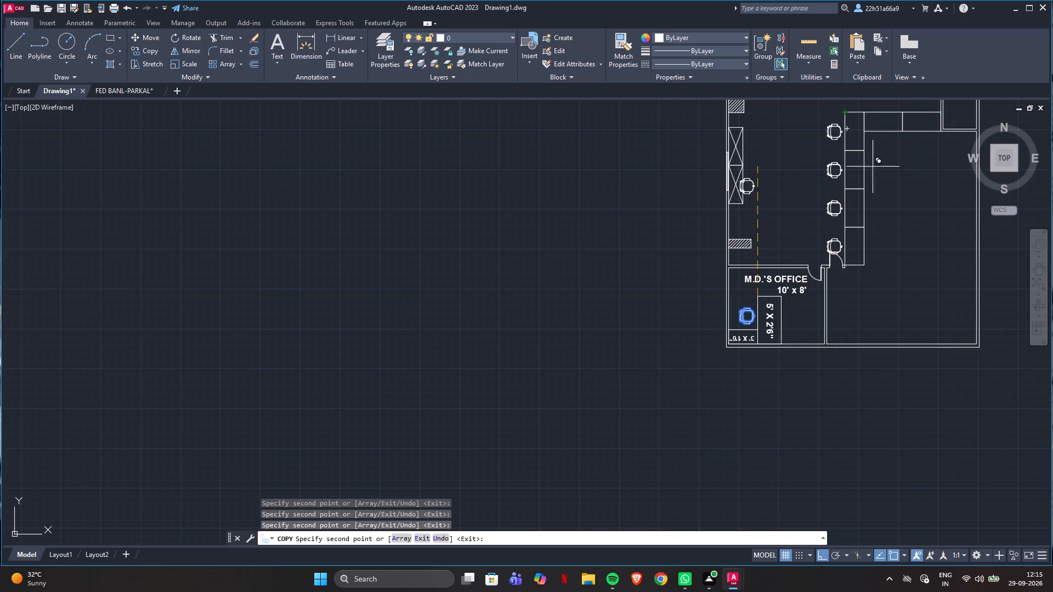
{"action": "key", "text": "Escape"}
Move the lowest counter chair up clear of the door swing, bringing its front close to the desk edge.
{"action": "scroll", "coordinate": [840, 240], "scroll_direction": "up", "scroll_amount": 2}
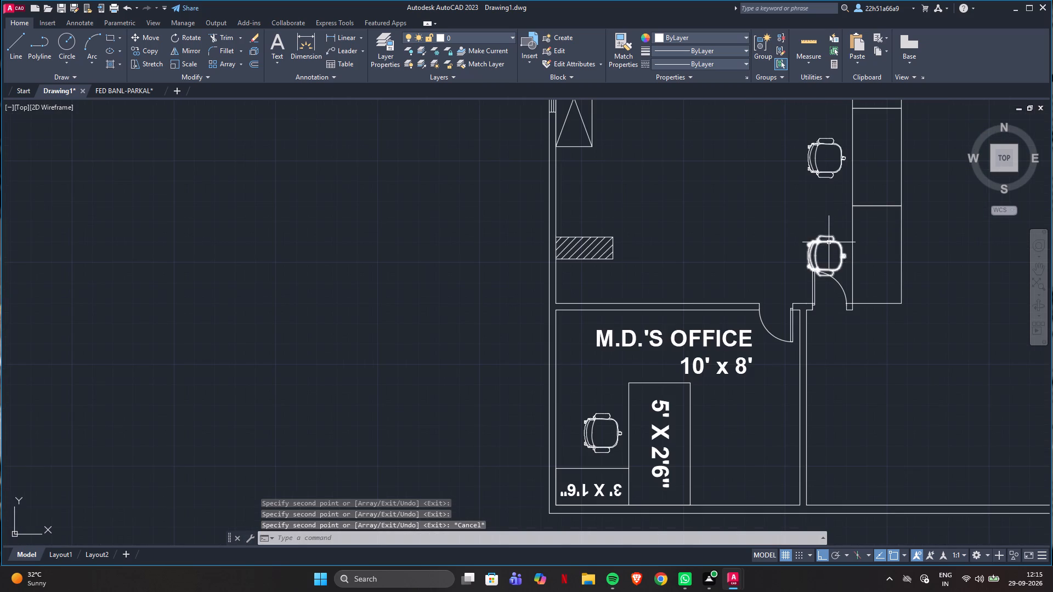
{"action": "left_click", "coordinate": [829, 242]}
{"action": "key", "text": "m"}
{"action": "key", "text": "Return"}
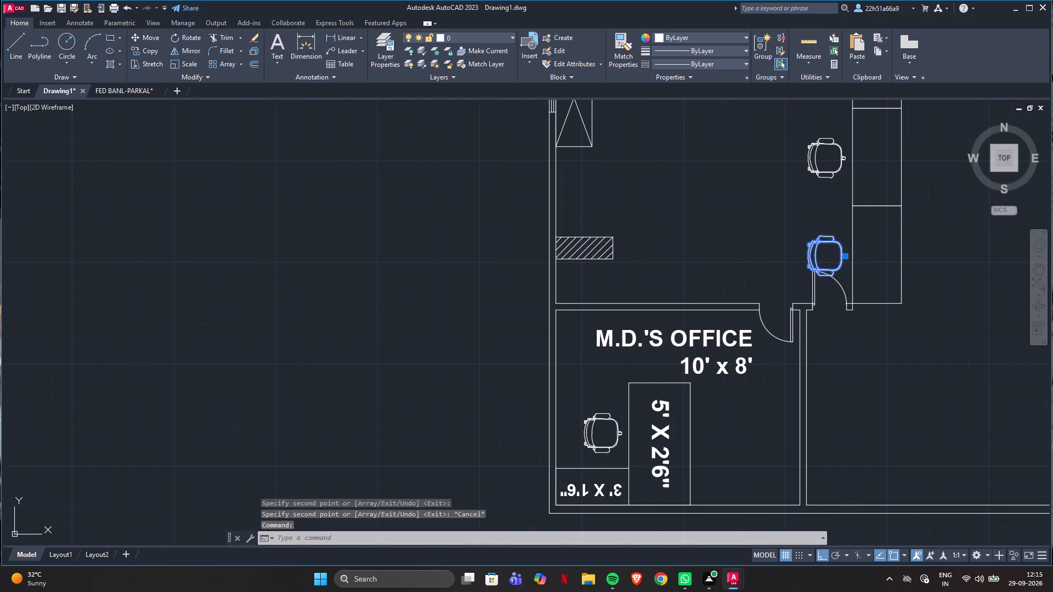
{"action": "left_click", "coordinate": [845, 257]}
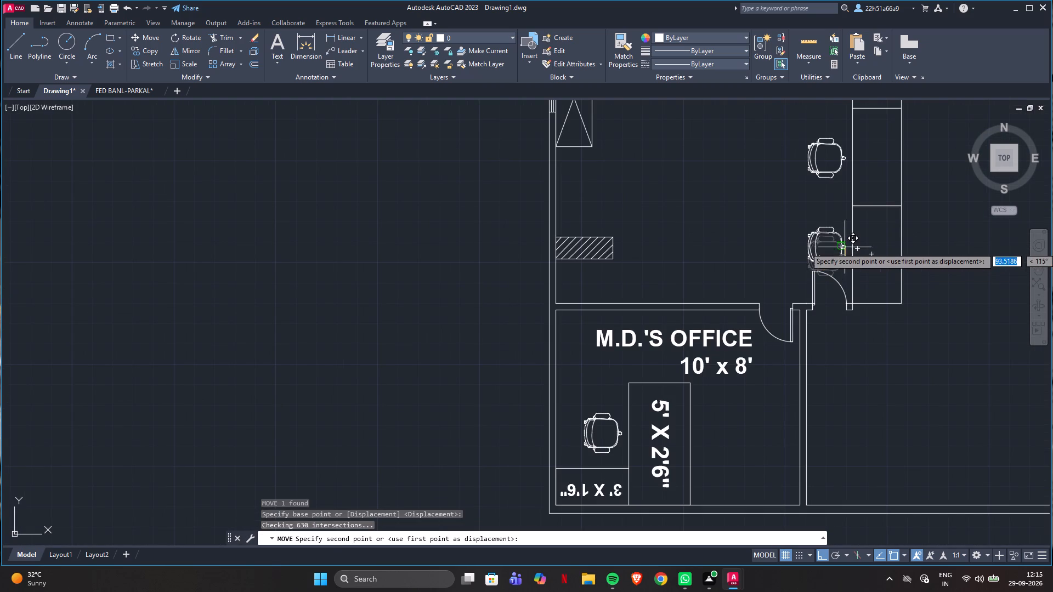
{"action": "left_click", "coordinate": [847, 244]}
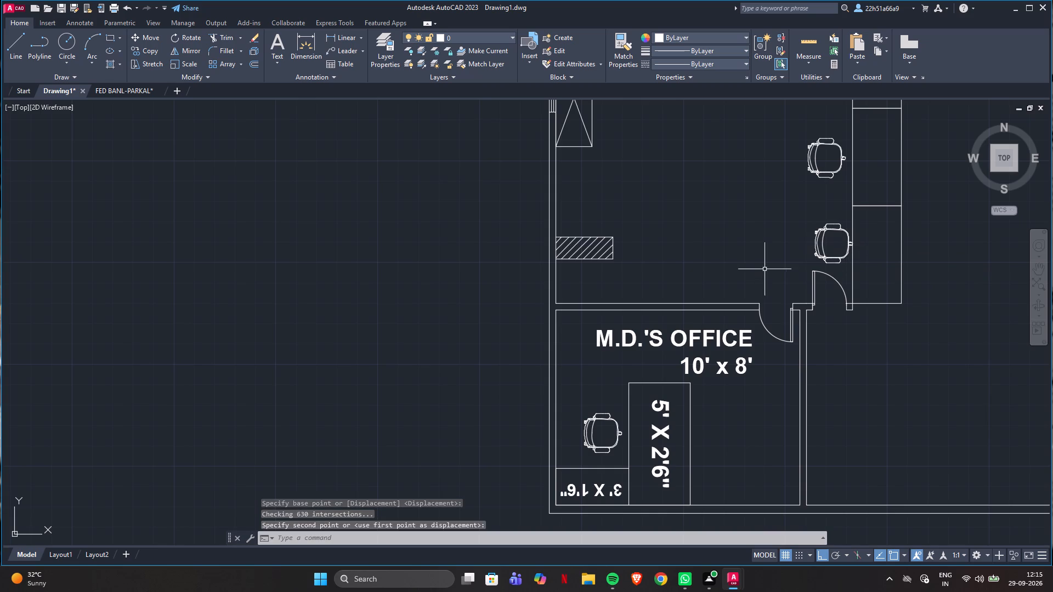
Nudge the lowest counter chair slightly away from the desk edge.
{"action": "left_click", "coordinate": [820, 238]}
{"action": "left_click", "coordinate": [816, 241]}
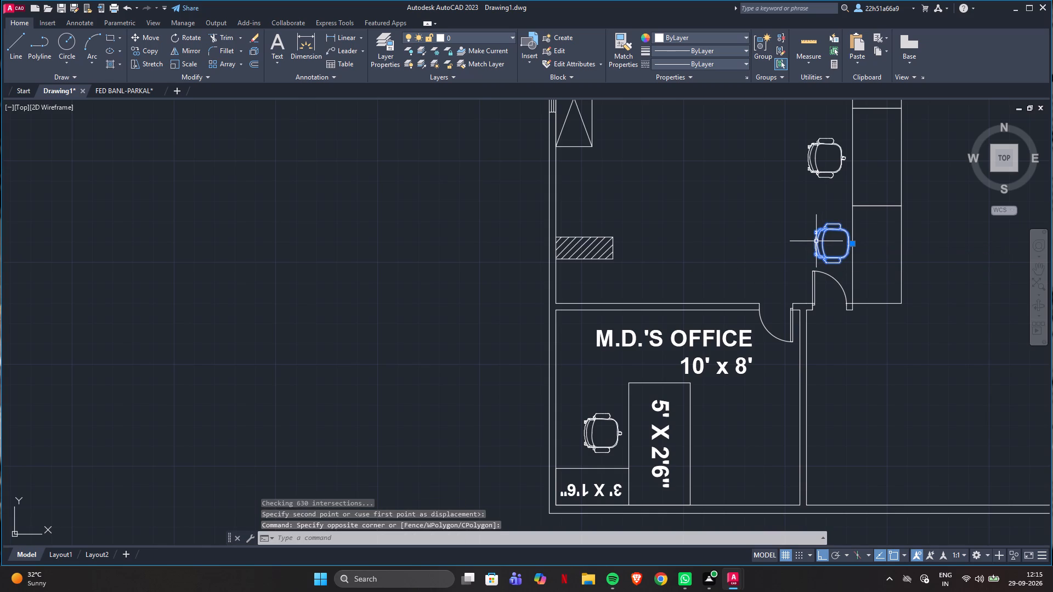
{"action": "key", "text": "m"}
{"action": "key", "text": "Return"}
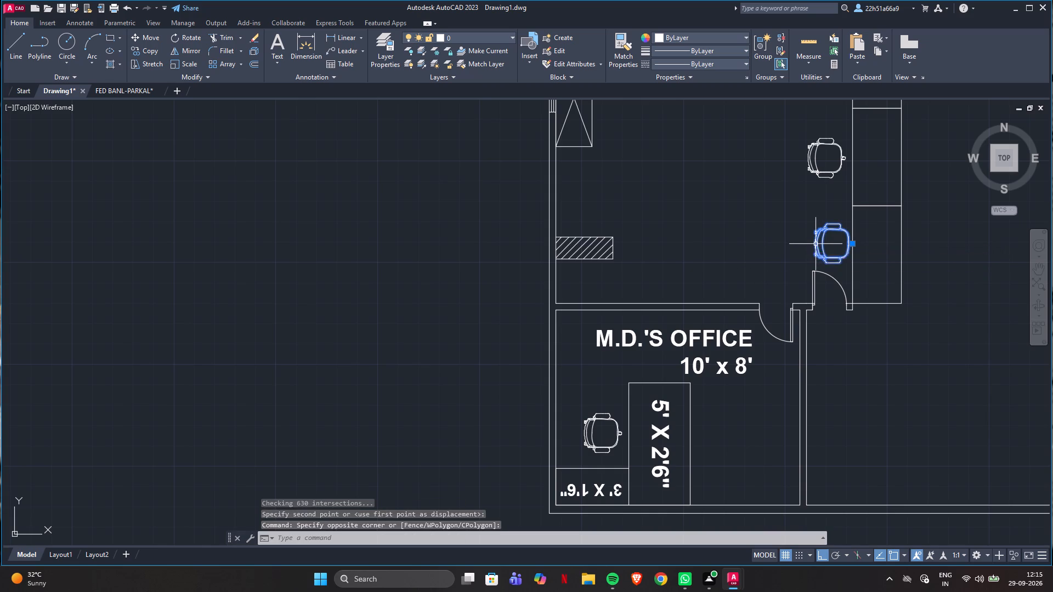
{"action": "left_click", "coordinate": [818, 241]}
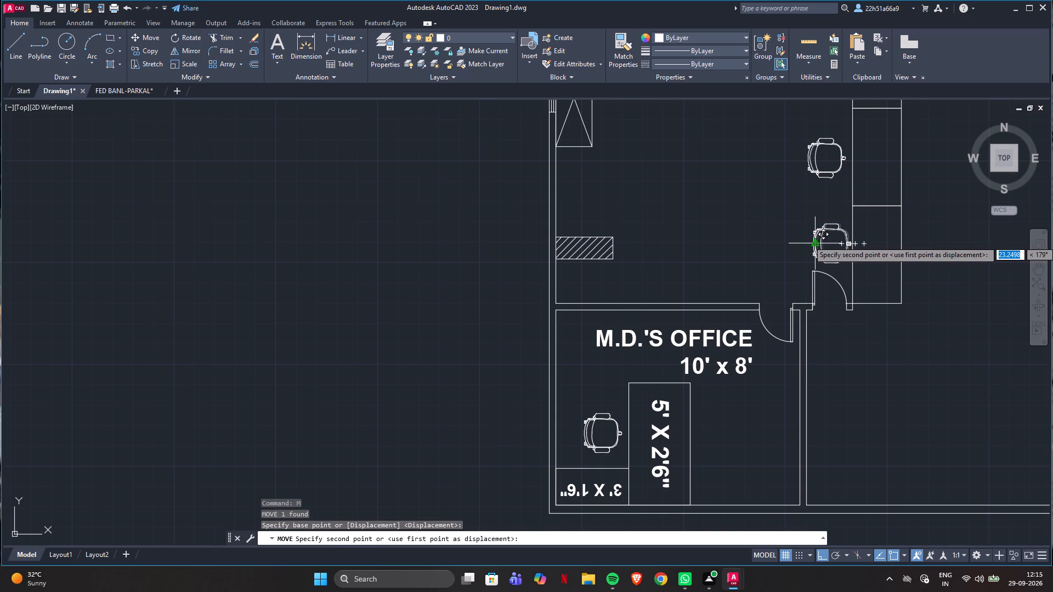
{"action": "left_click", "coordinate": [810, 241]}
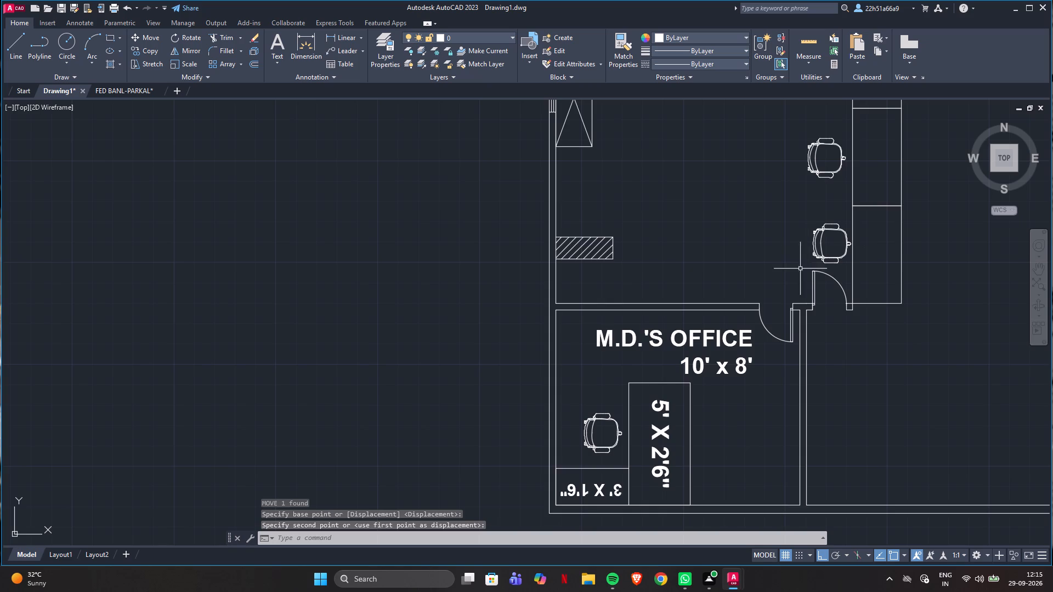
Copy the uppermost counter chair straight up by about 1100, beyond the counter's outer corner.
{"action": "scroll", "coordinate": [740, 278], "scroll_direction": "down", "scroll_amount": 2}
{"action": "scroll", "coordinate": [764, 224], "scroll_direction": "down", "scroll_amount": 2}
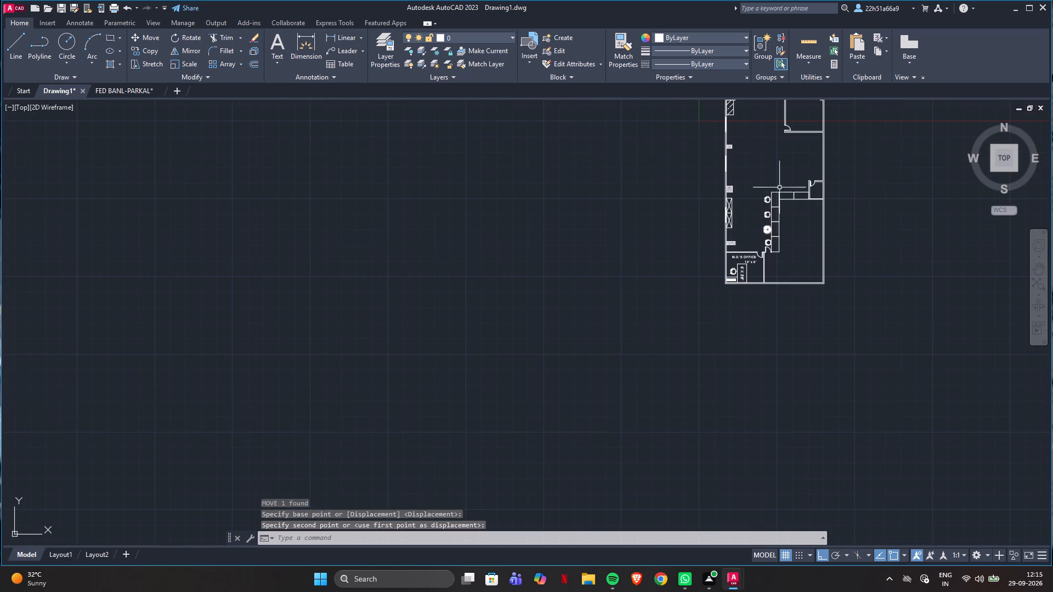
{"action": "scroll", "coordinate": [790, 178], "scroll_direction": "up", "scroll_amount": 3}
{"action": "left_click", "coordinate": [692, 257]}
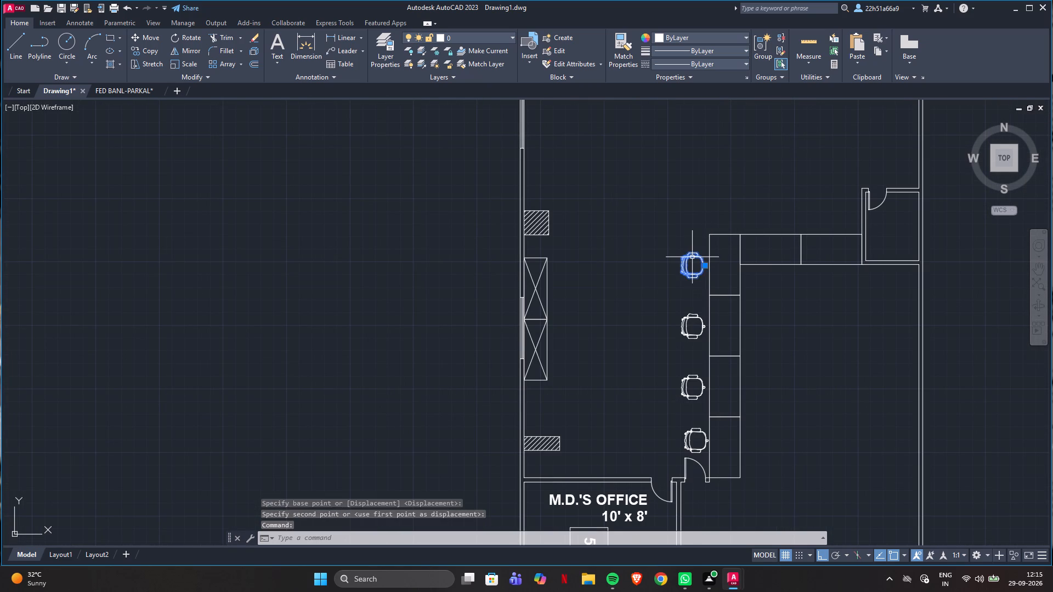
{"action": "key", "text": "c"}
{"action": "key", "text": "o"}
{"action": "key", "text": "Return"}
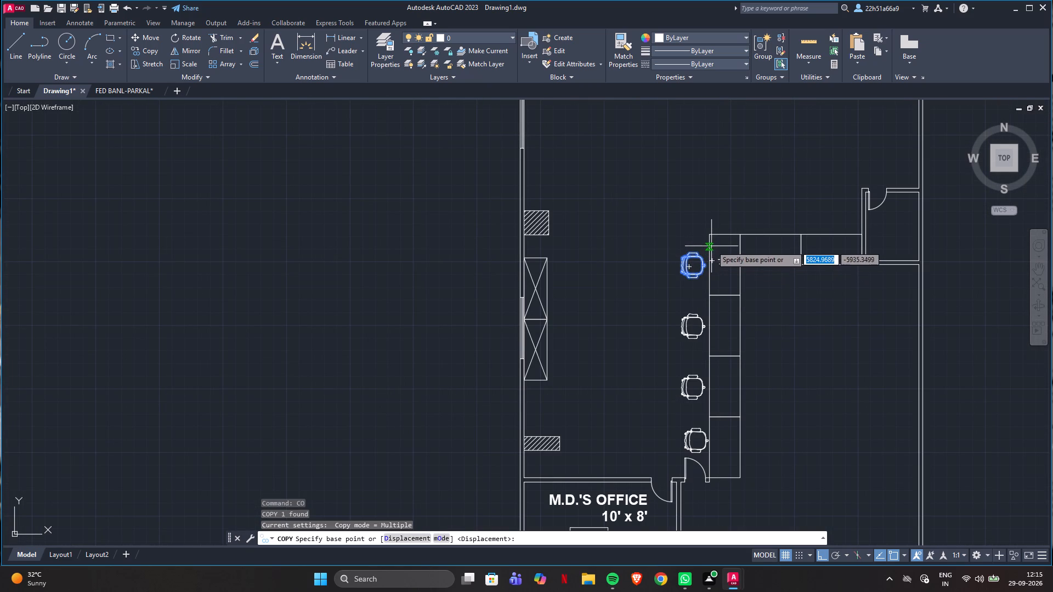
{"action": "left_click", "coordinate": [711, 237]}
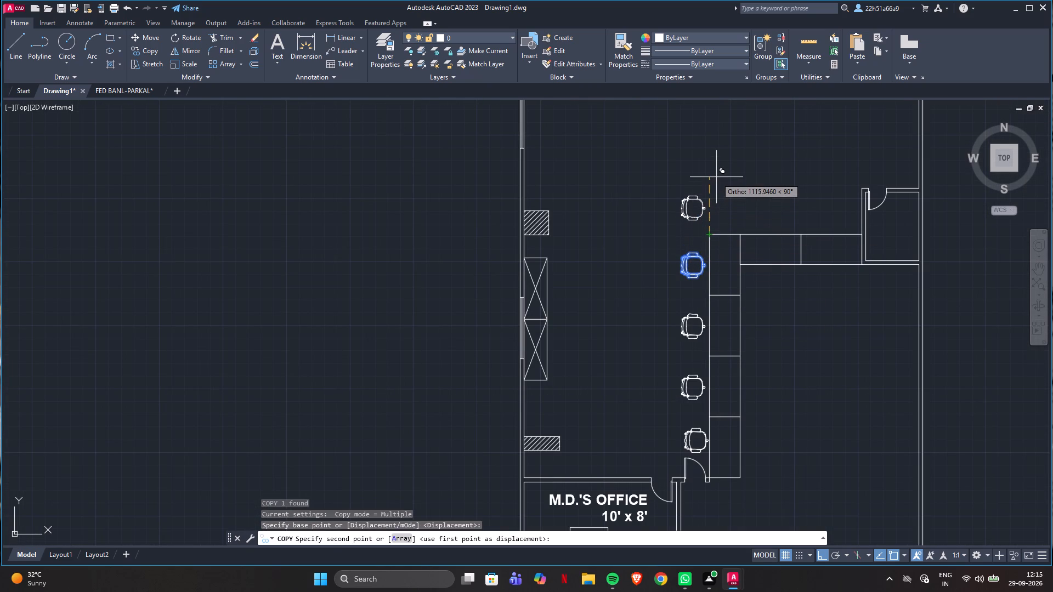
{"action": "left_click", "coordinate": [716, 175]}
{"action": "key", "text": "Escape"}
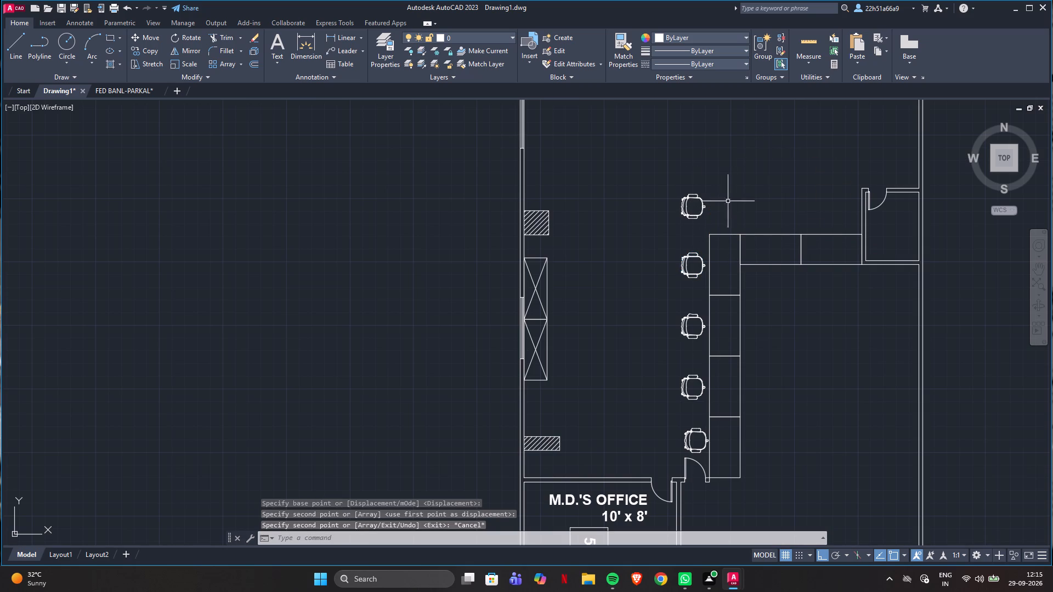
Rotate the new uppermost chair to 270 degrees about its front point so it faces down the plan.
{"action": "left_click", "coordinate": [701, 201]}
{"action": "type", "text": "ro"}
{"action": "key", "text": "Return"}
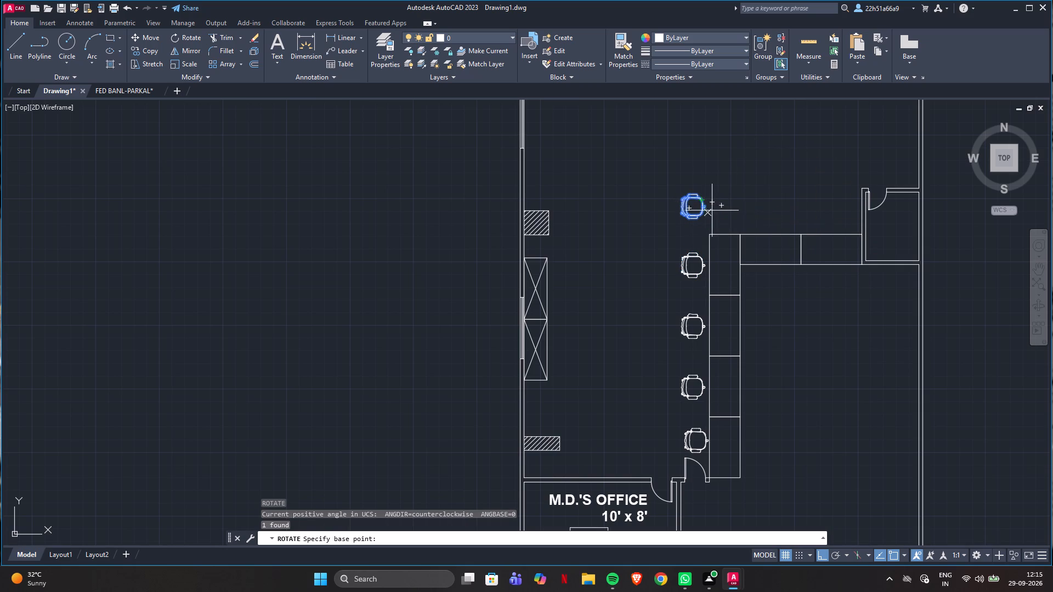
{"action": "left_click", "coordinate": [707, 208]}
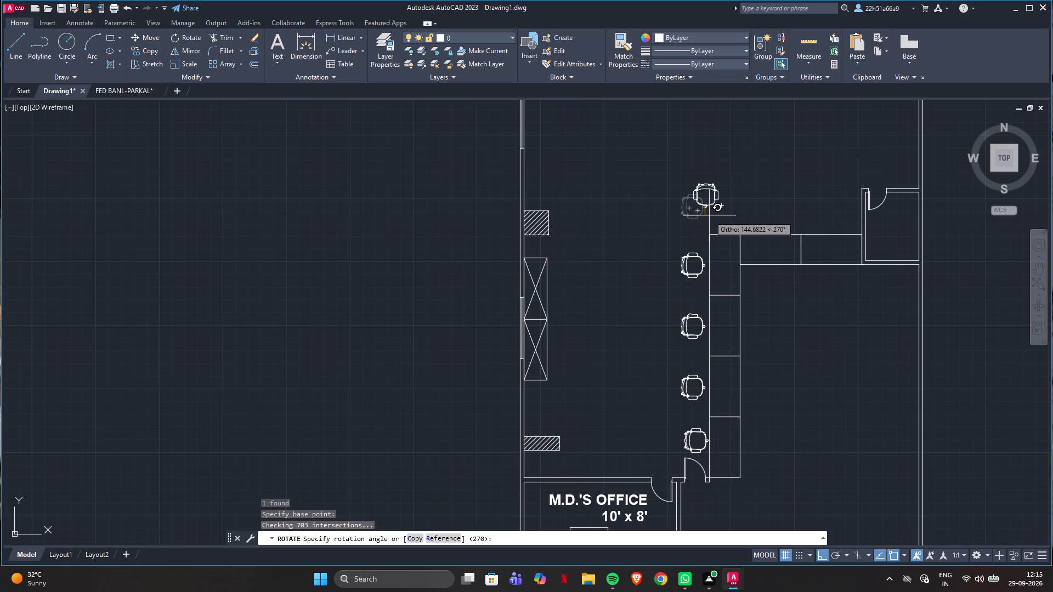
{"action": "left_click", "coordinate": [709, 215]}
With Ortho off, move the rotated chair about 1350 diagonally to sit above the first full desk of the horizontal counter run.
{"action": "left_click", "coordinate": [714, 201]}
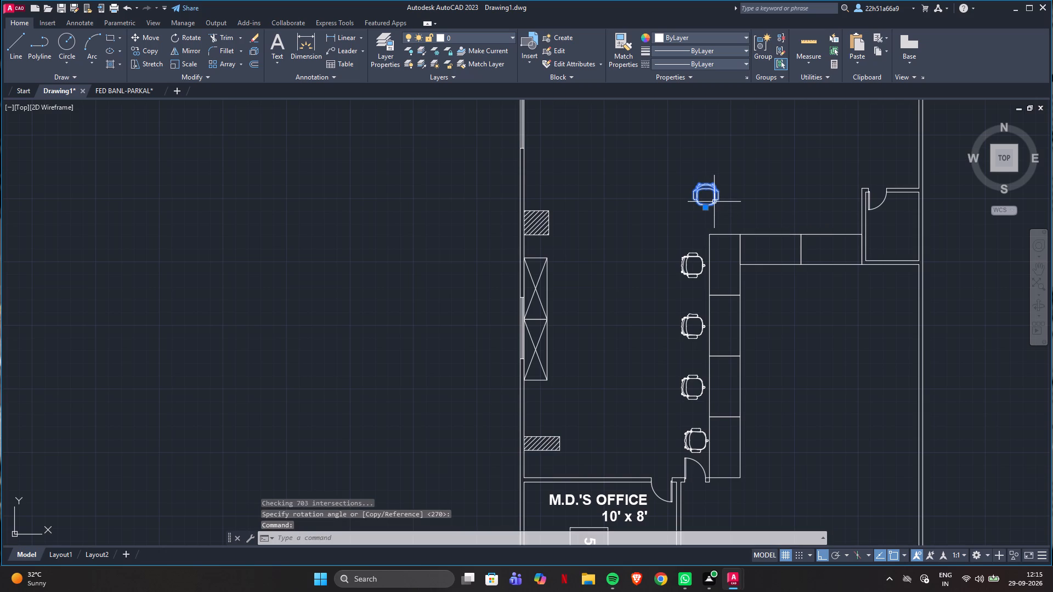
{"action": "key", "text": "m"}
{"action": "key", "text": "Return"}
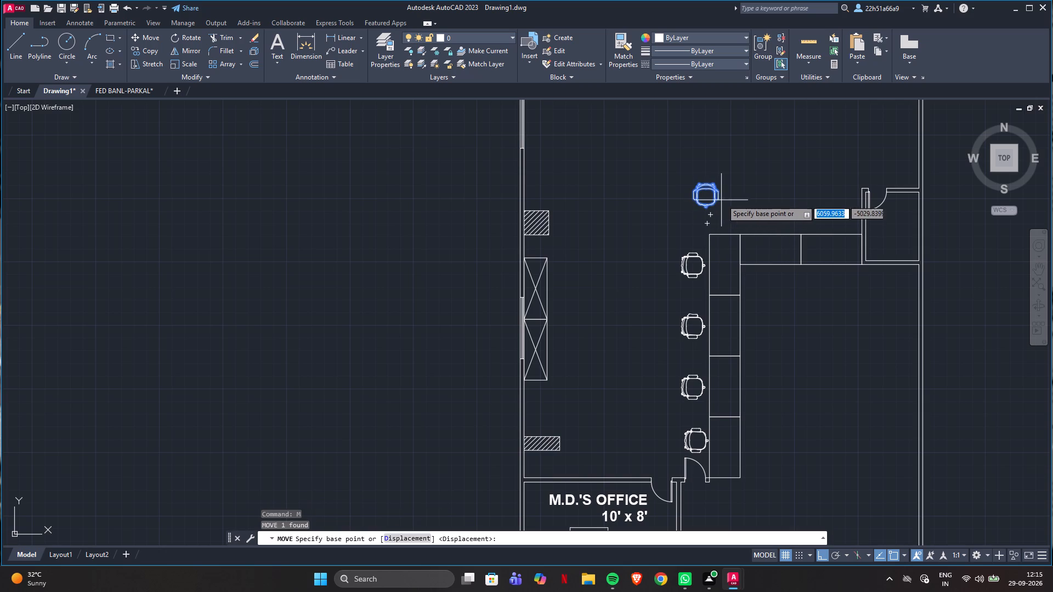
{"action": "left_click", "coordinate": [705, 184]}
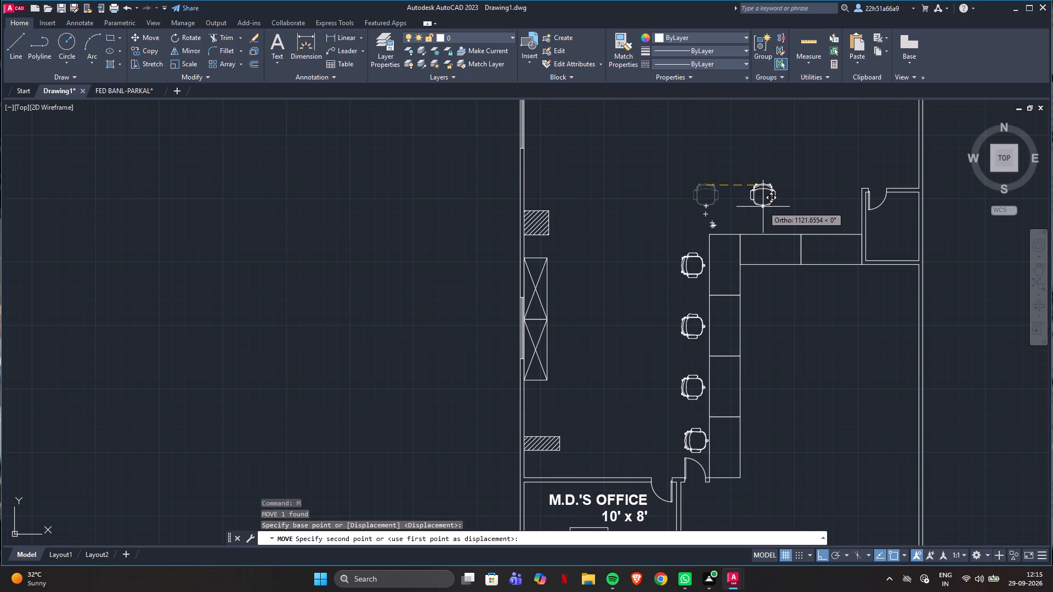
{"action": "key", "text": "ctrl+F8"}
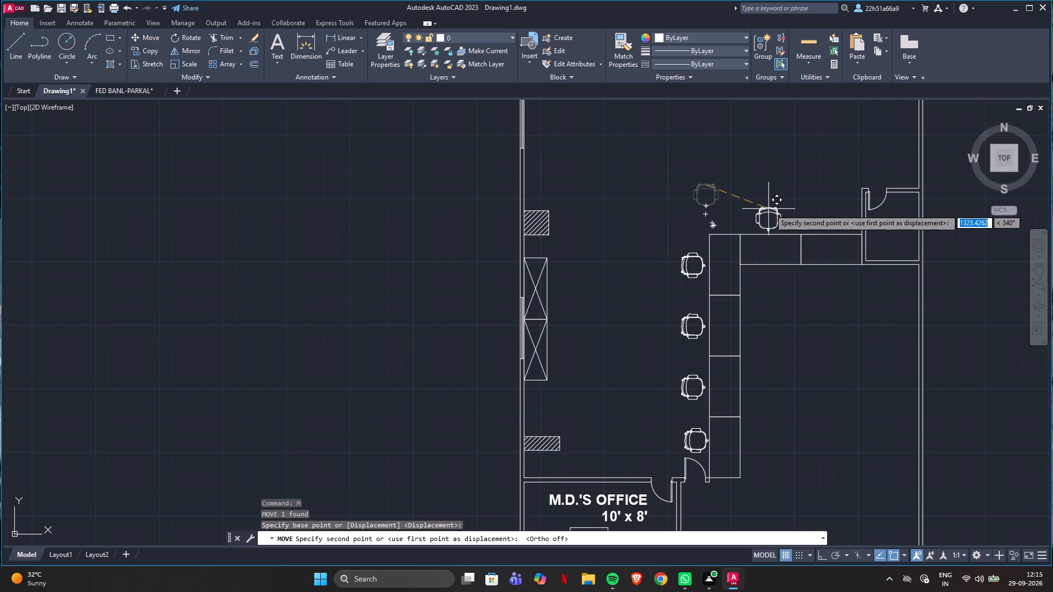
{"action": "scroll", "coordinate": [773, 206], "scroll_direction": "up", "scroll_amount": 2}
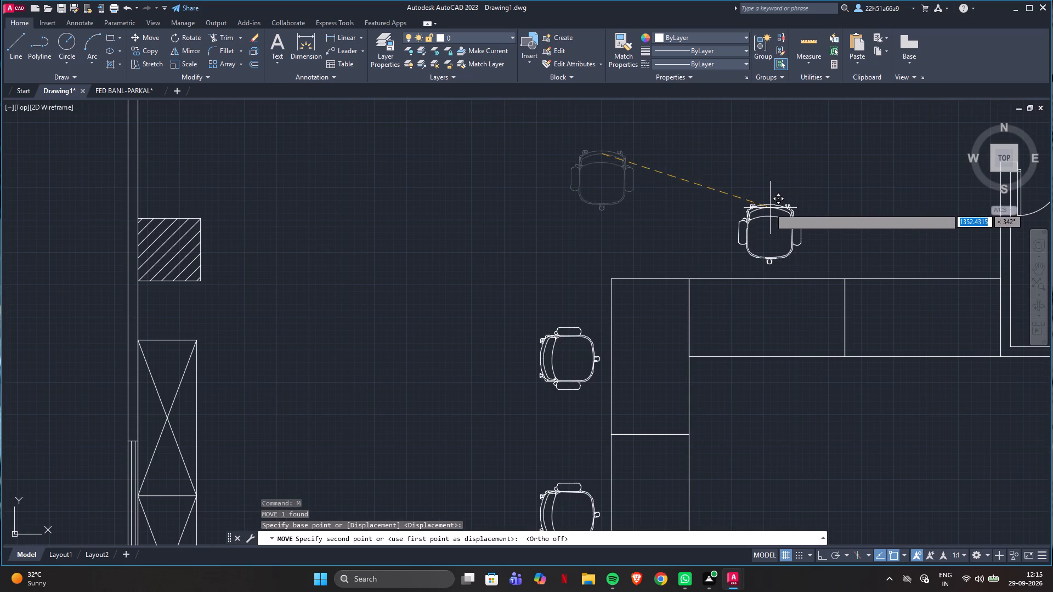
{"action": "left_click", "coordinate": [769, 208]}
Copy the chair above the horizontal counter run about 1150 sideways to sit above the second full desk.
{"action": "key", "text": "c"}
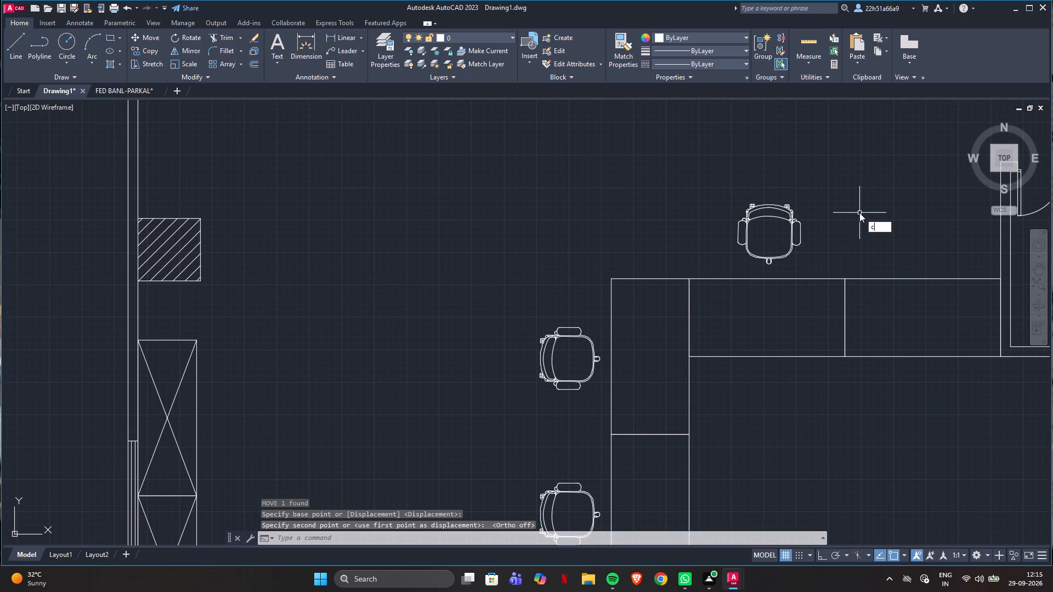
{"action": "key", "text": "o"}
{"action": "key", "text": "Return"}
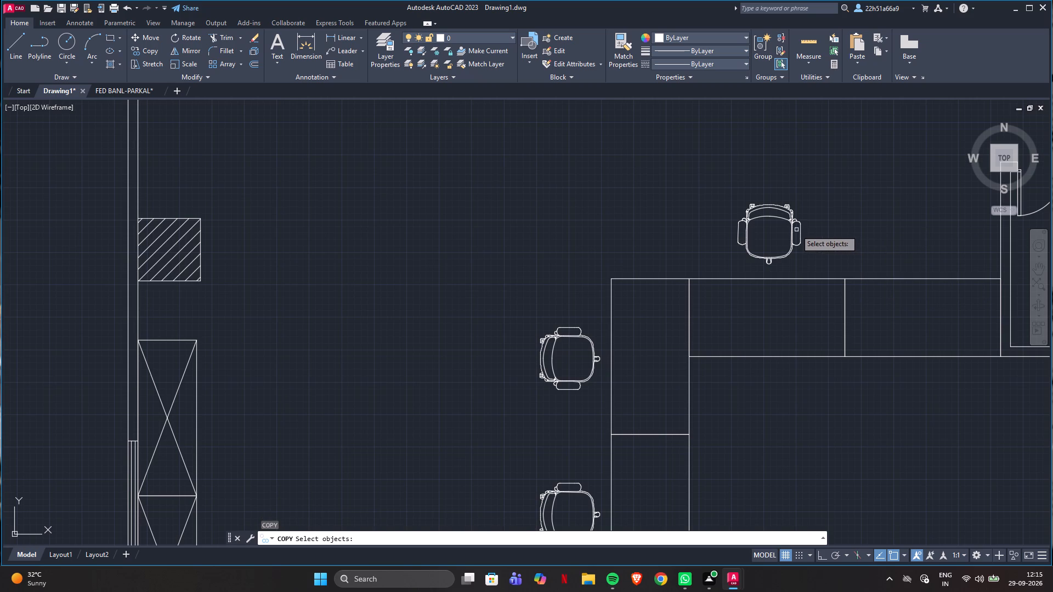
{"action": "left_click", "coordinate": [791, 226]}
{"action": "key", "text": "Return"}
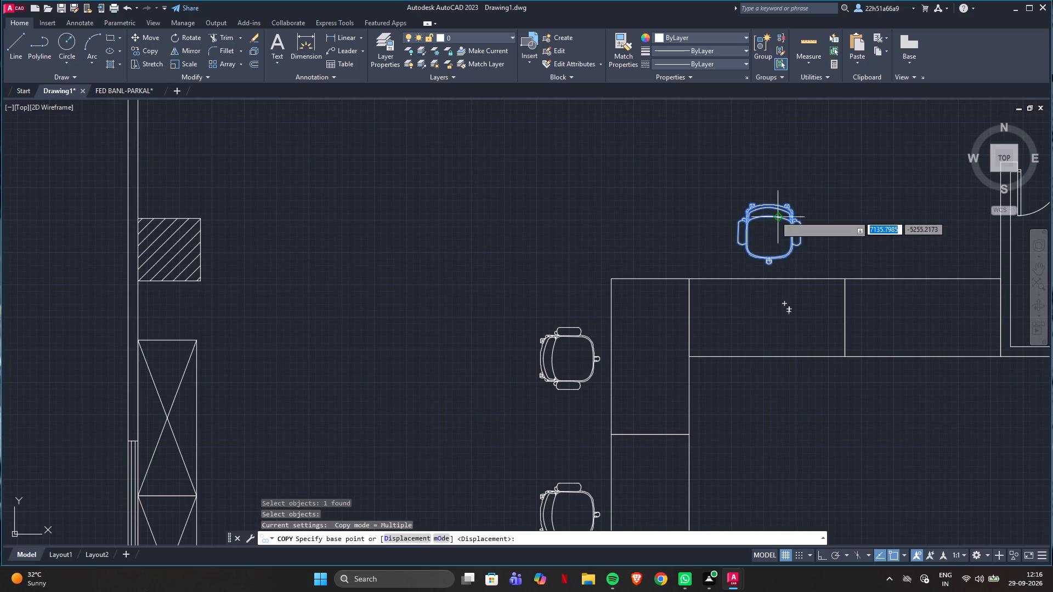
{"action": "left_click", "coordinate": [769, 204]}
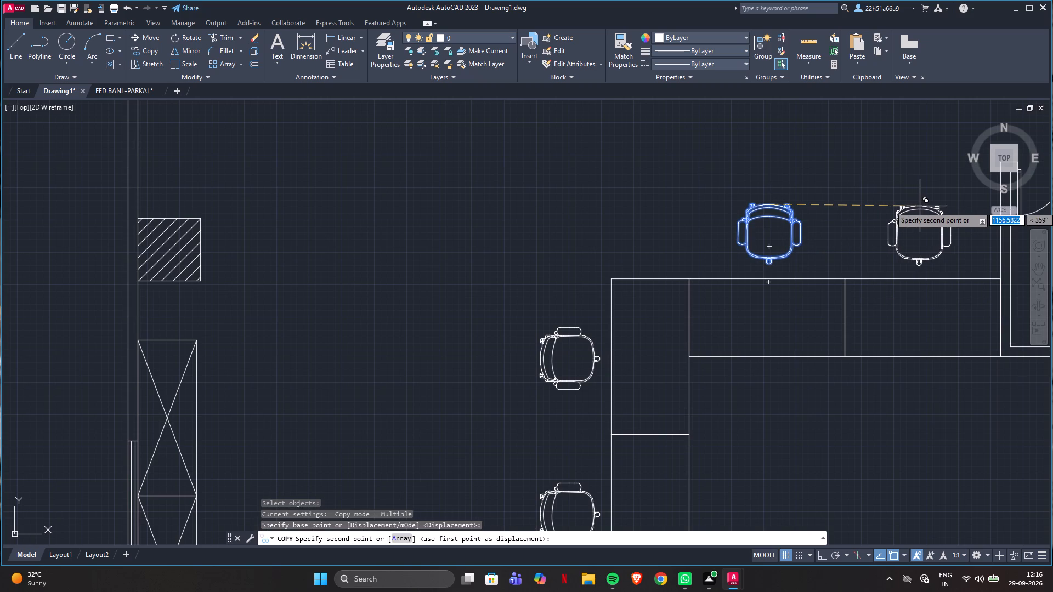
{"action": "left_click", "coordinate": [920, 207]}
{"action": "key", "text": "Escape"}
Review the whole plan, from the upper room and counter chairs down to the M.D.'s office.
{"action": "scroll", "coordinate": [699, 247], "scroll_direction": "down", "scroll_amount": 3}
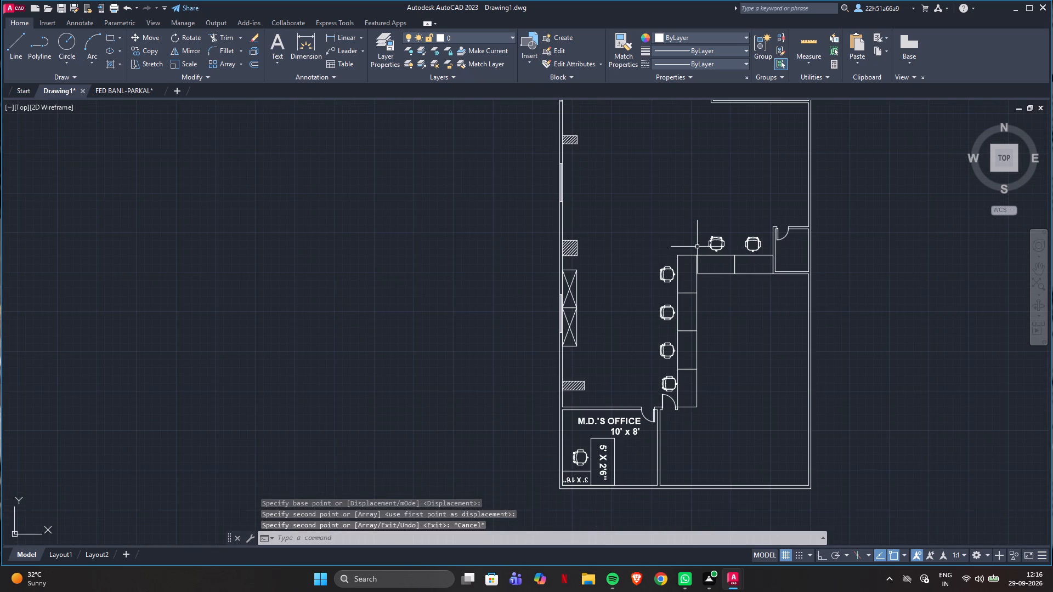
{"action": "scroll", "coordinate": [631, 317], "scroll_direction": "down", "scroll_amount": 1}
{"action": "scroll", "coordinate": [687, 153], "scroll_direction": "up", "scroll_amount": 1}
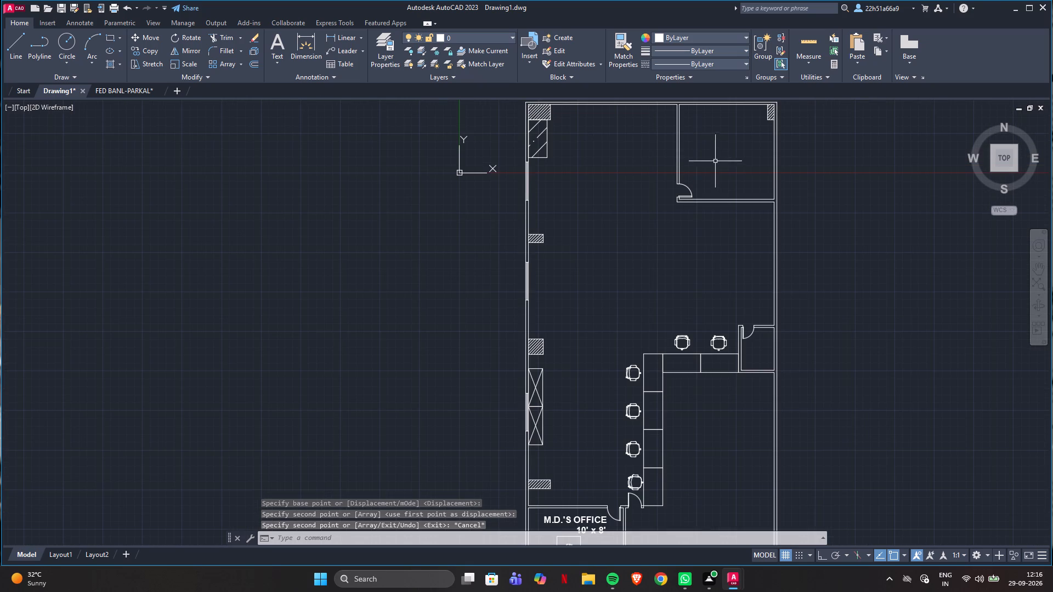
{"action": "scroll", "coordinate": [714, 263], "scroll_direction": "down", "scroll_amount": 1}
{"action": "scroll", "coordinate": [740, 360], "scroll_direction": "up", "scroll_amount": 3}
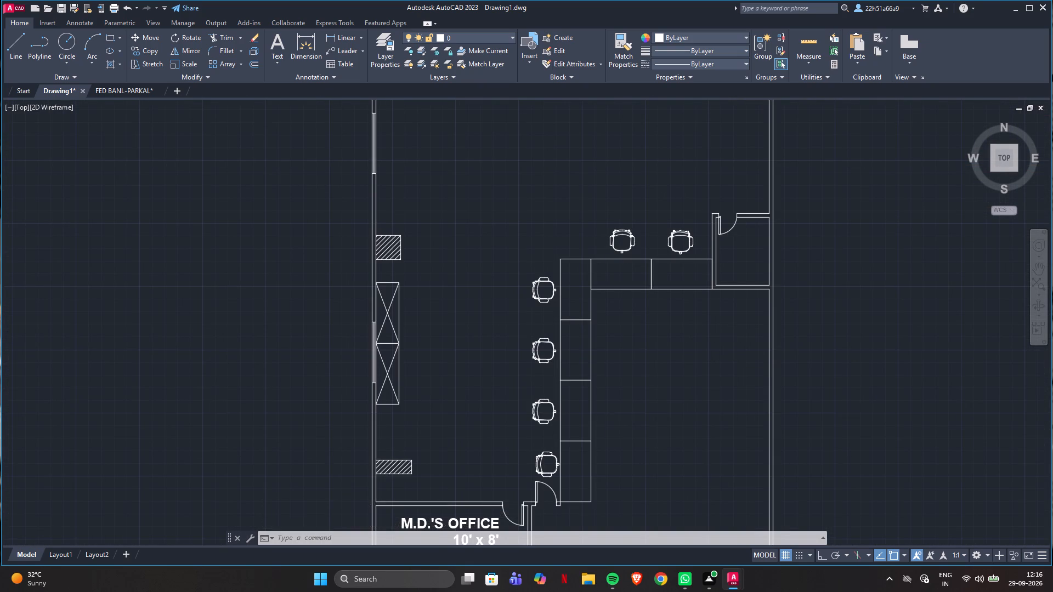
{"action": "scroll", "coordinate": [676, 169], "scroll_direction": "down", "scroll_amount": 2}
{"action": "scroll", "coordinate": [643, 317], "scroll_direction": "up", "scroll_amount": 1}
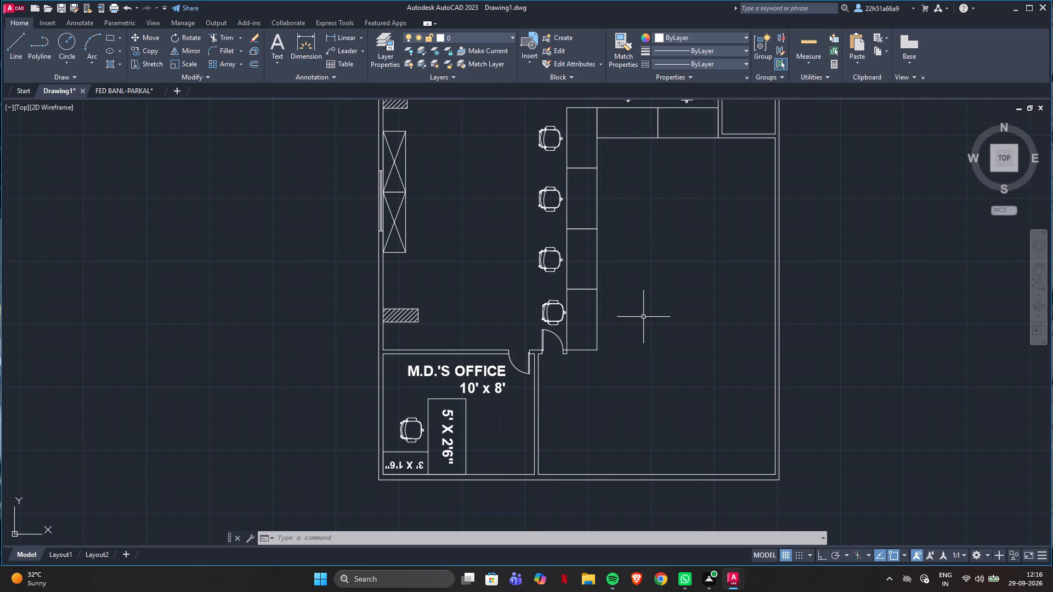
{"action": "scroll", "coordinate": [624, 386], "scroll_direction": "down", "scroll_amount": 1}
{"action": "scroll", "coordinate": [716, 153], "scroll_direction": "up", "scroll_amount": 2}
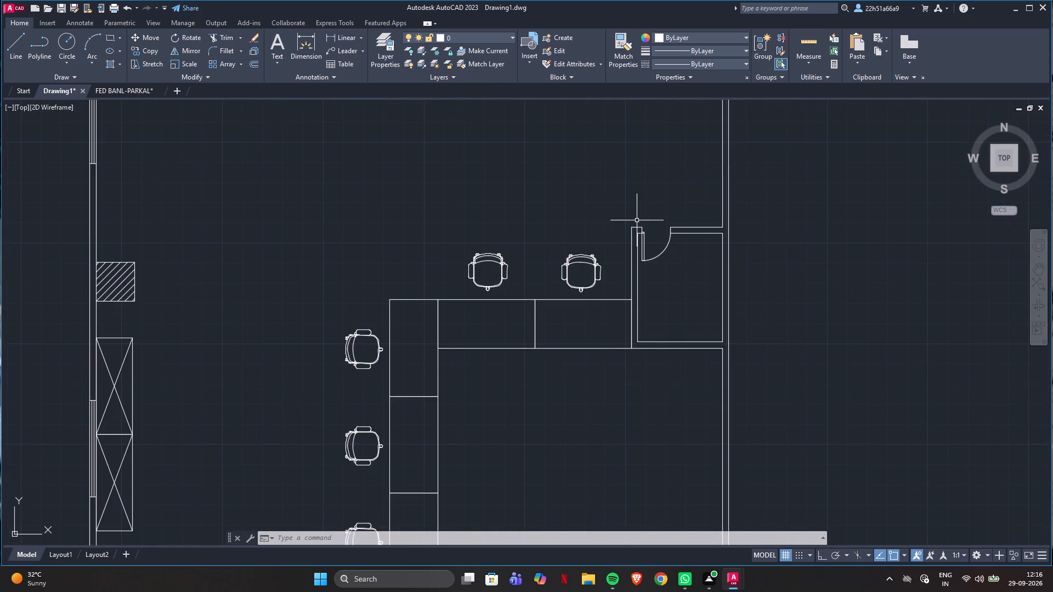
{"action": "scroll", "coordinate": [609, 265], "scroll_direction": "down", "scroll_amount": 3}
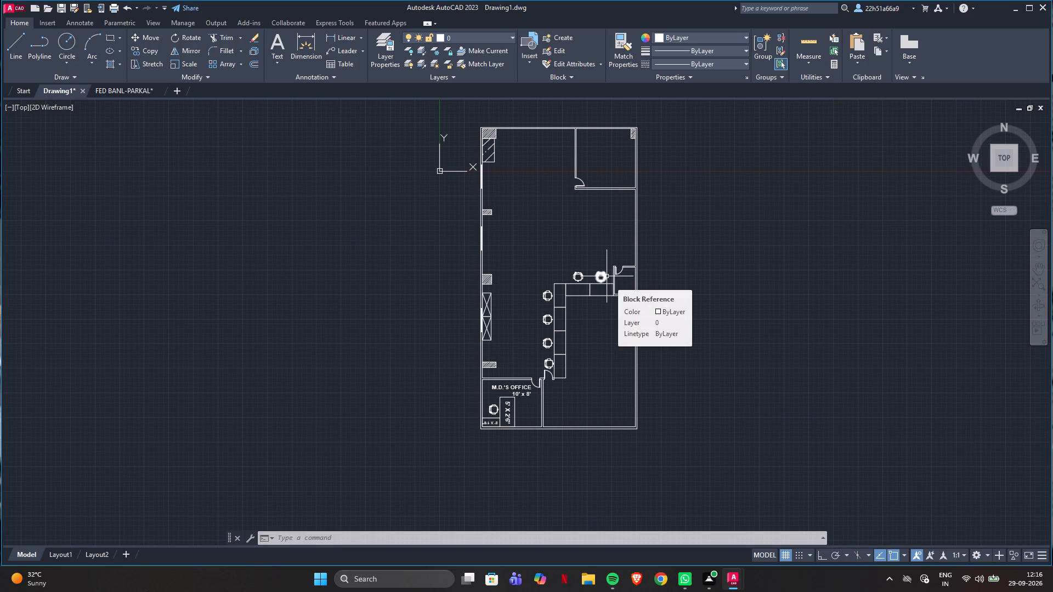
Copy the direction arrow and its N label from the FED BANL-PARKAL drawing into Drawing1, outside the plan's upper-right corner.
{"action": "left_click", "coordinate": [126, 91]}
{"action": "scroll", "coordinate": [341, 396], "scroll_direction": "down", "scroll_amount": 1}
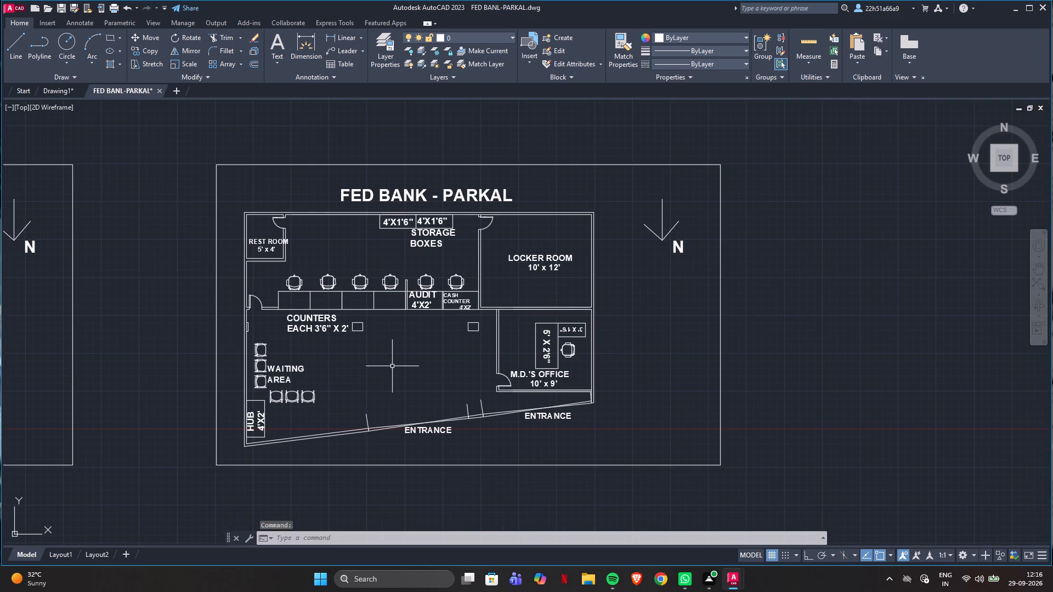
{"action": "left_click", "coordinate": [681, 243]}
{"action": "left_click", "coordinate": [664, 235]}
{"action": "left_click", "coordinate": [661, 232]}
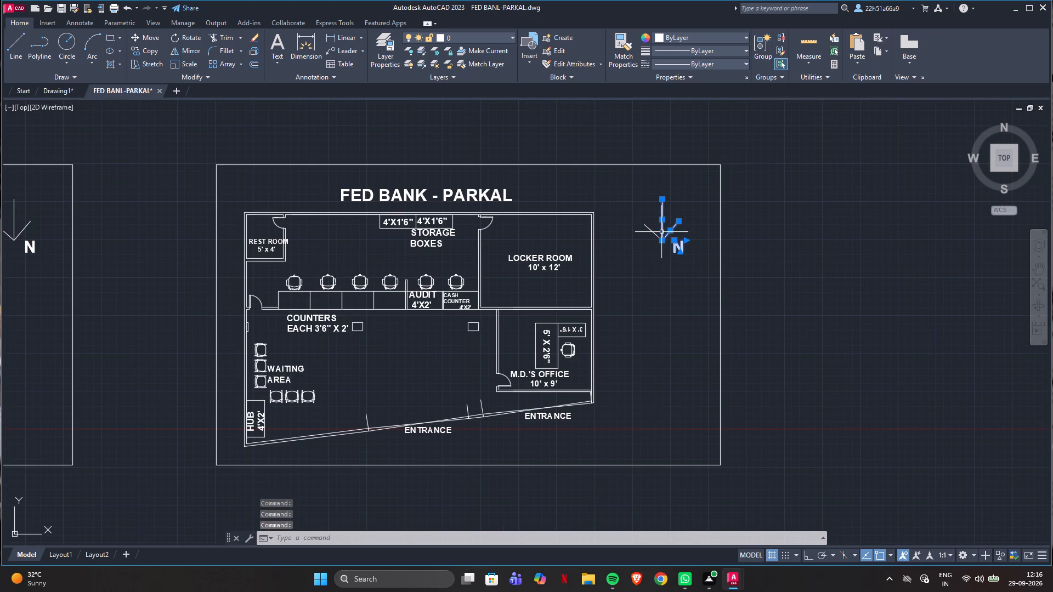
{"action": "left_click", "coordinate": [650, 230]}
{"action": "key", "text": "ctrl+c"}
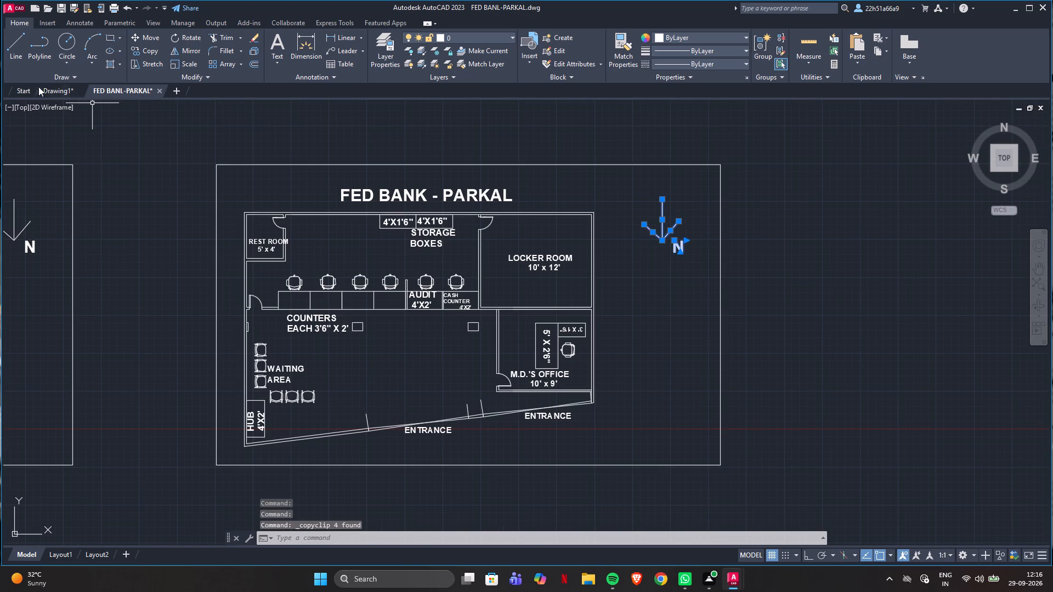
{"action": "left_click", "coordinate": [49, 89]}
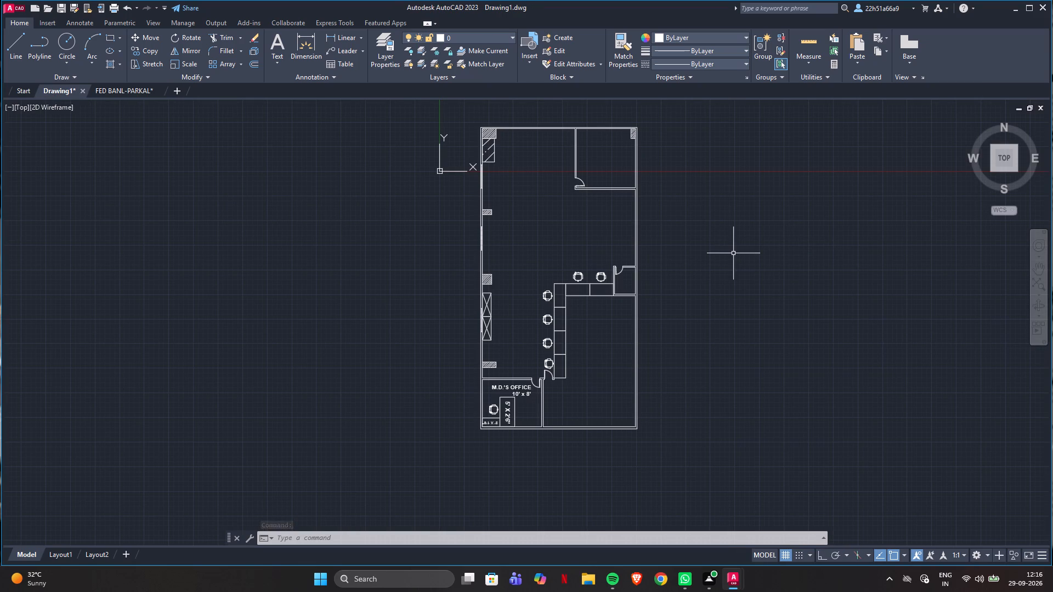
{"action": "key", "text": "ctrl+v"}
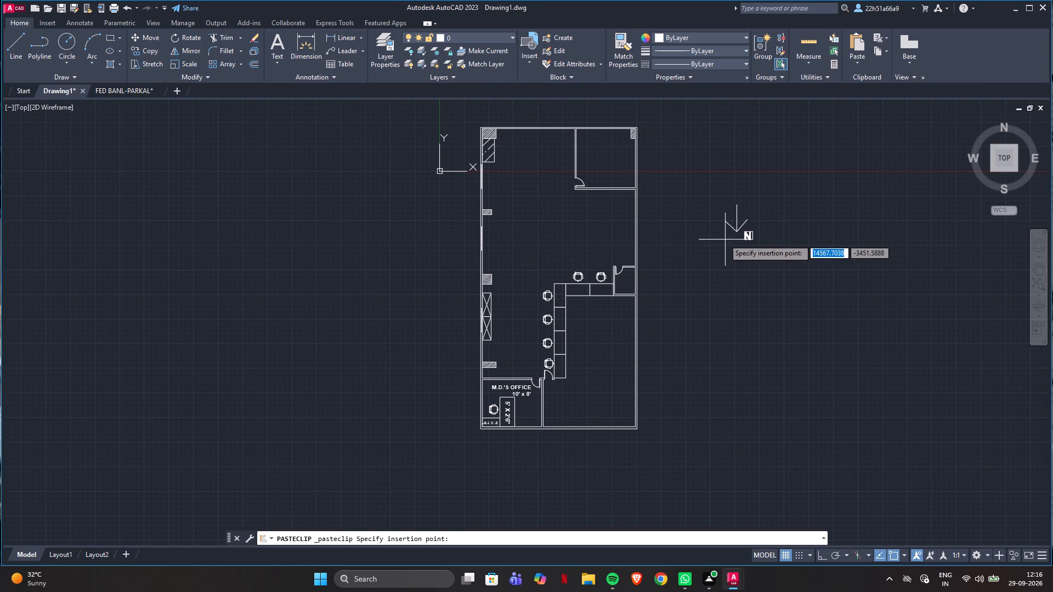
{"action": "left_click", "coordinate": [676, 160]}
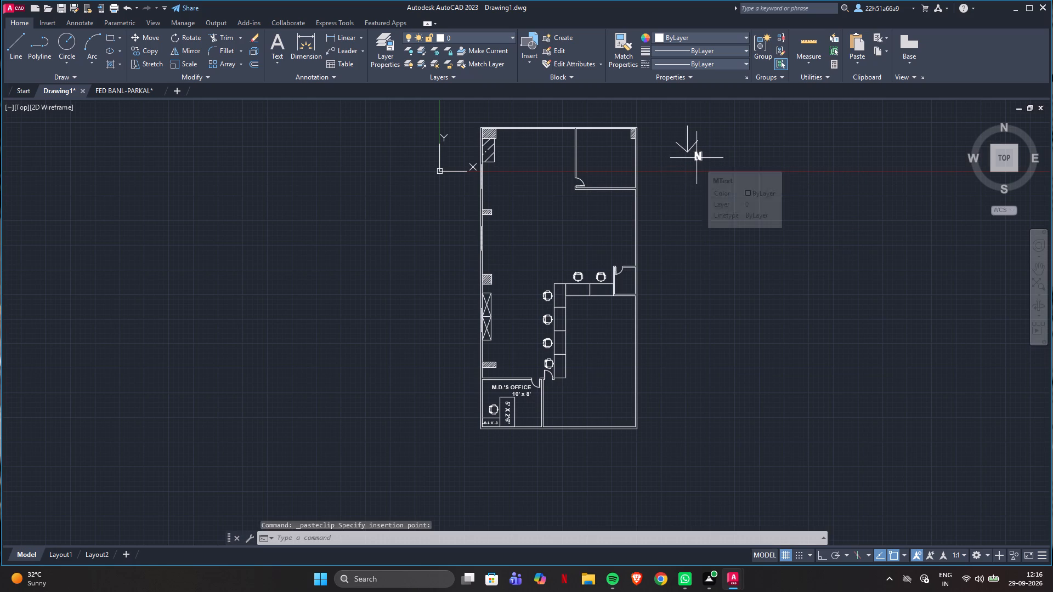
Change the pasted direction arrow's label to E.
{"action": "double_click", "coordinate": [697, 158]}
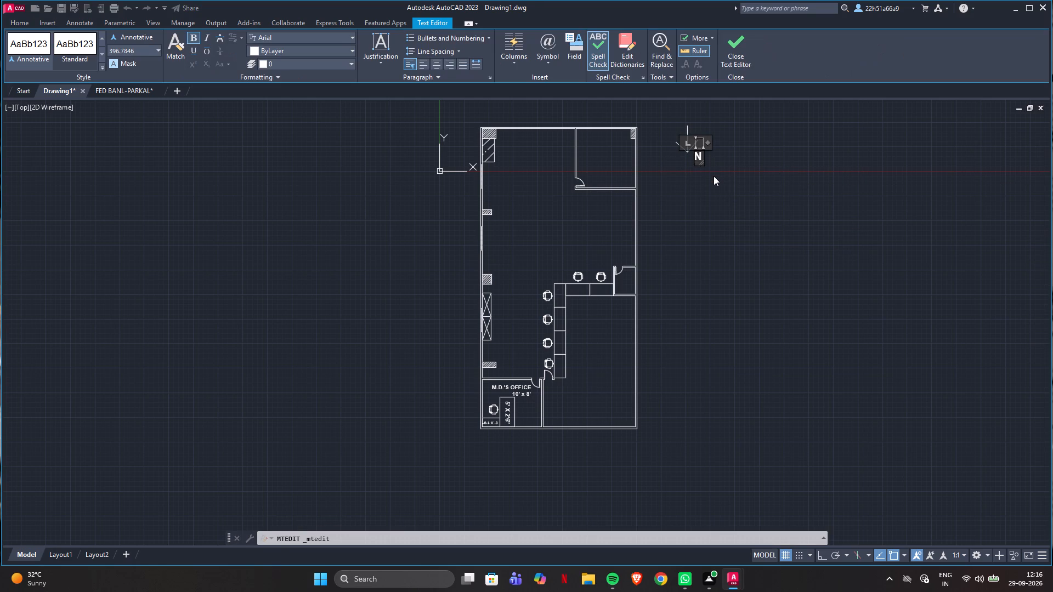
{"action": "key", "text": "ctrl+a"}
{"action": "key", "text": "shift+e"}
{"action": "left_click", "coordinate": [731, 52]}
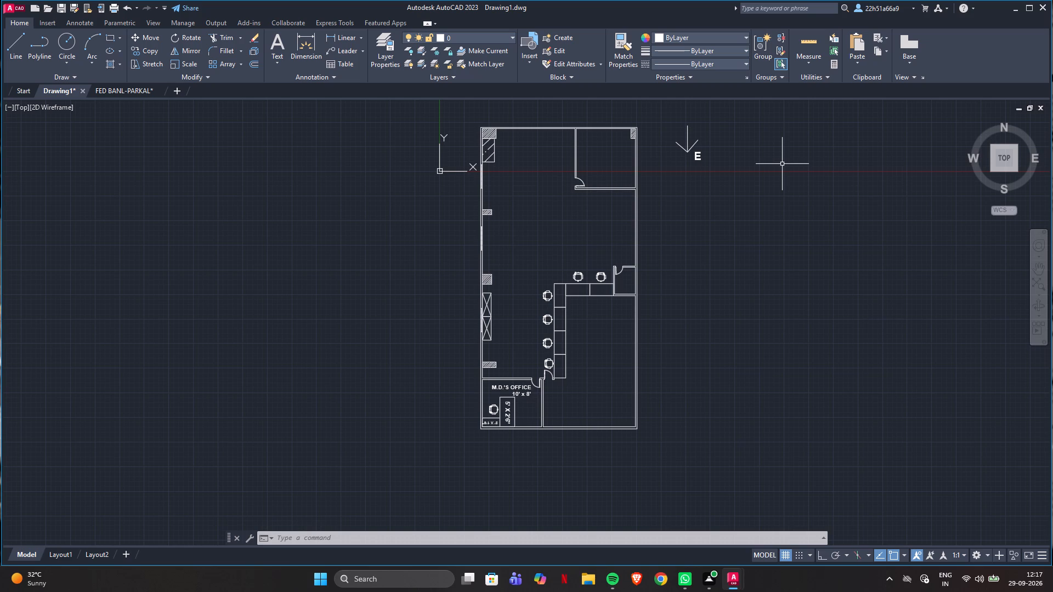
Create a multiline text label in the plan's upper-right room reading LOCKER'S ROOM.
{"action": "scroll", "coordinate": [610, 135], "scroll_direction": "up", "scroll_amount": 2}
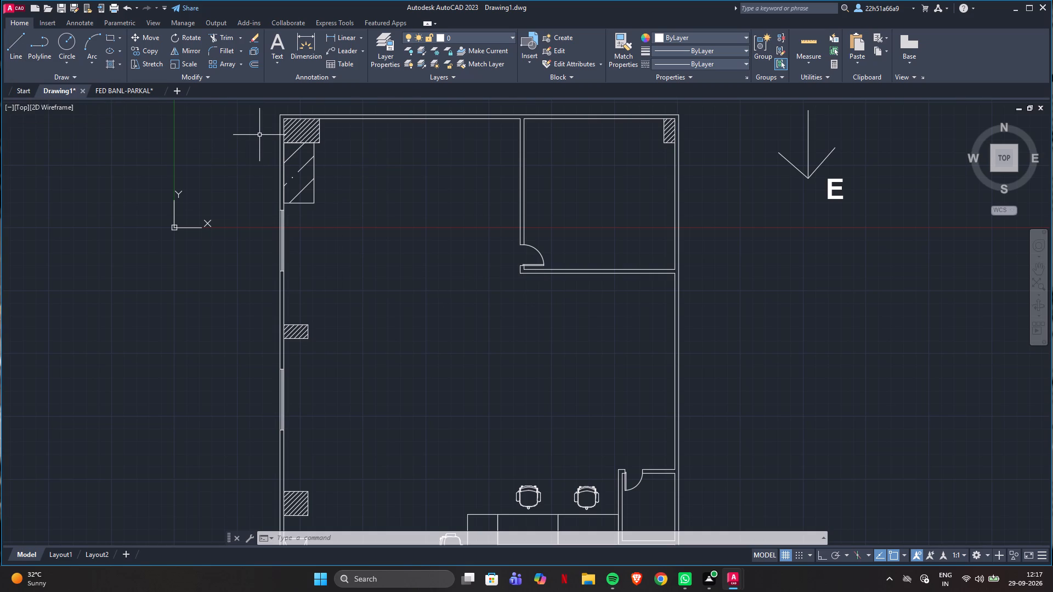
{"action": "left_click", "coordinate": [281, 44]}
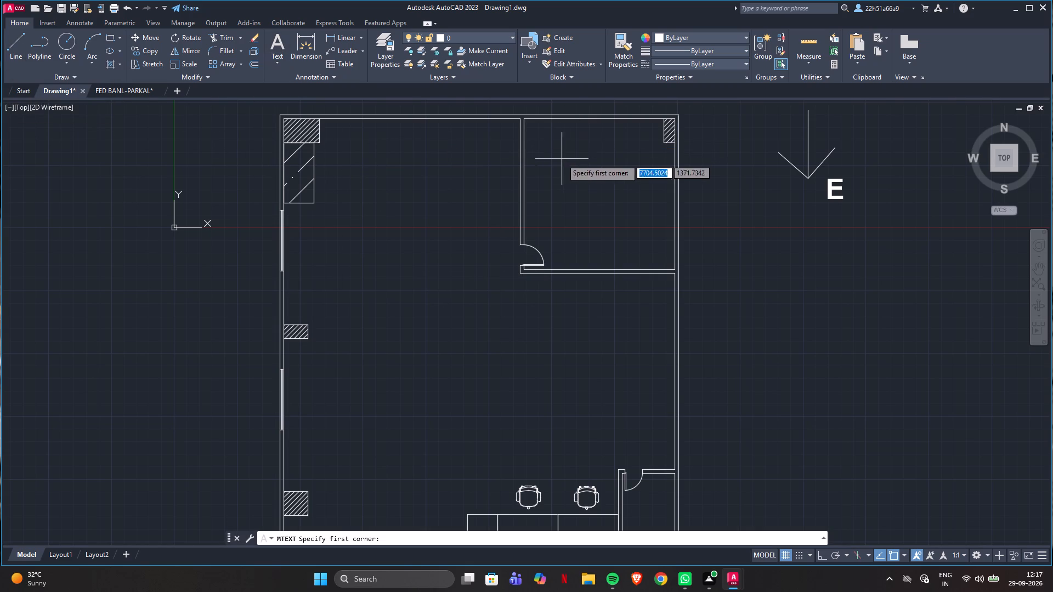
{"action": "left_click", "coordinate": [551, 167]}
{"action": "left_click", "coordinate": [643, 230]}
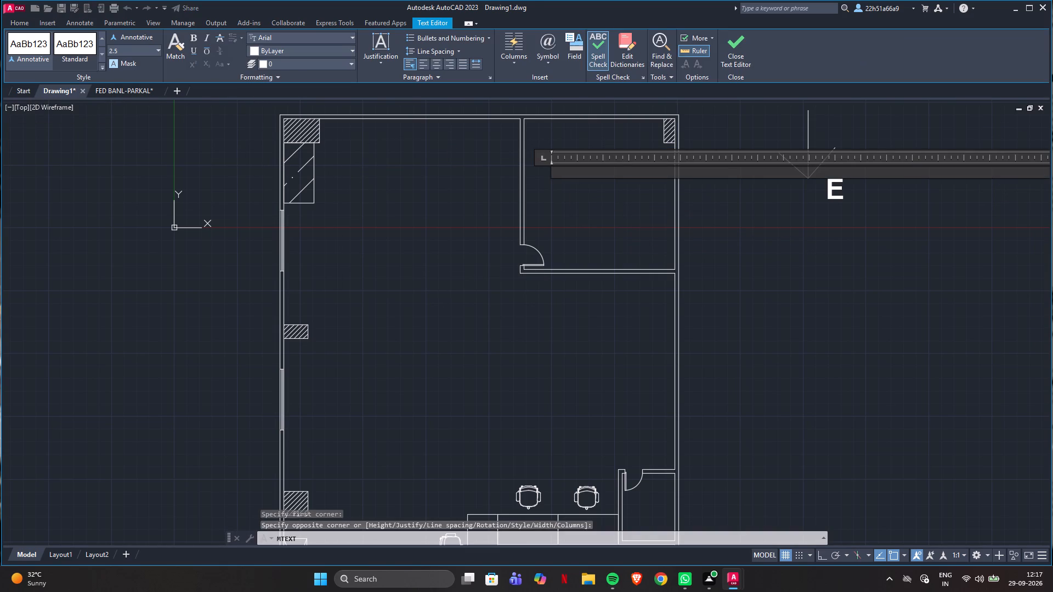
{"action": "type", "text": "LOCKE"}
{"action": "key", "text": "BackSpace"}
{"action": "key", "text": "BackSpace"}
{"action": "key", "text": "BackSpace"}
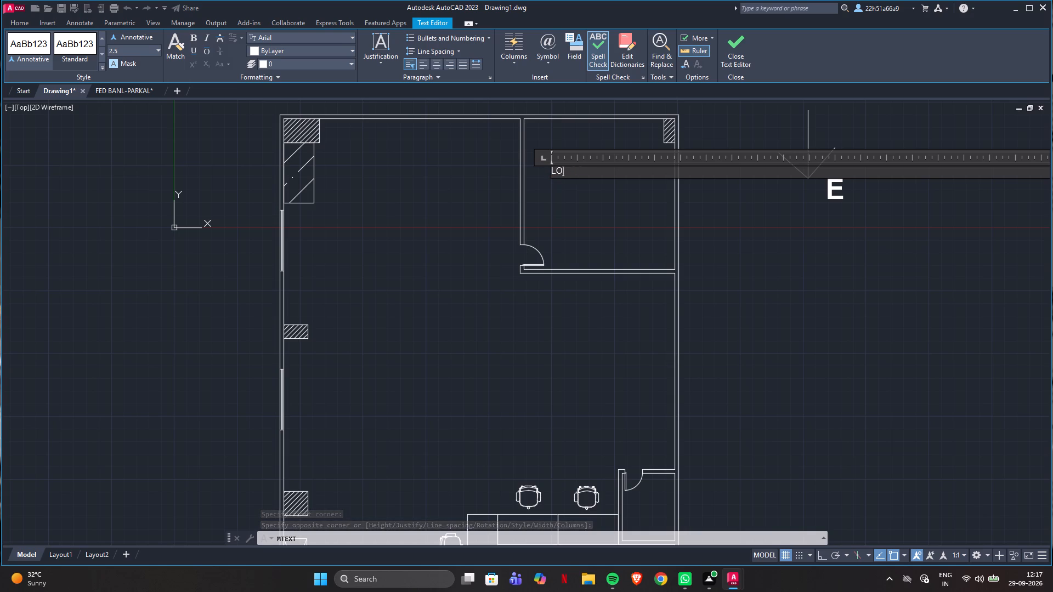
{"action": "type", "text": "CKER"}
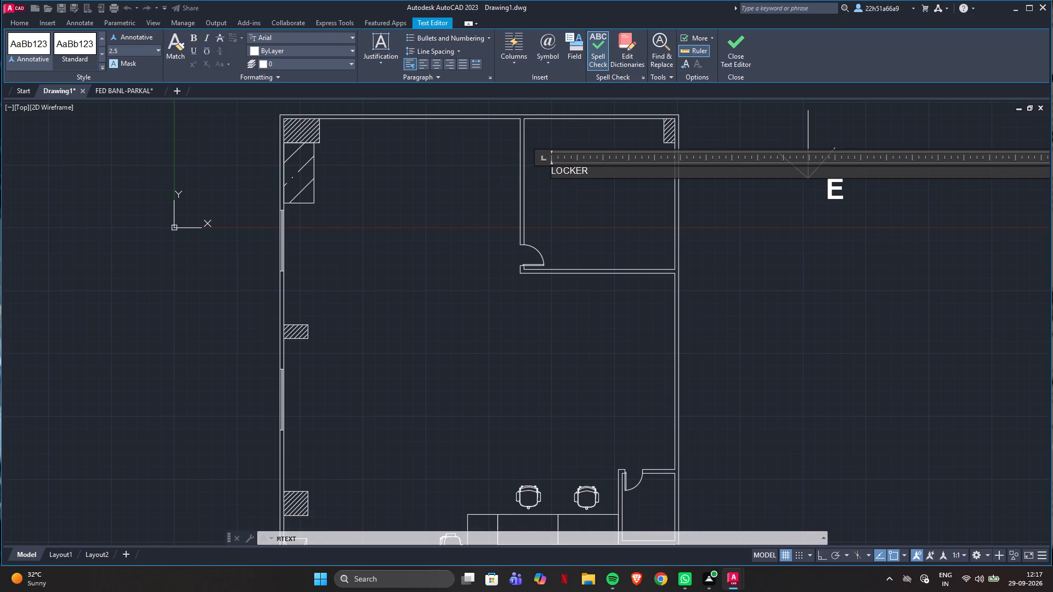
{"action": "type", "text": "\"S"}
{"action": "key", "text": "space"}
{"action": "key", "text": "BackSpace"}
{"action": "key", "text": "BackSpace"}
{"action": "key", "text": "BackSpace"}
{"action": "key", "text": "s"}
{"action": "key", "text": "BackSpace"}
{"action": "type", "text": "'S"}
{"action": "key", "text": "space"}
{"action": "type", "text": "ROOM"}
Add a second line reading 10' X 10' beneath LOCKER'S ROOM in the room label.
{"action": "key", "text": "shift+Return"}
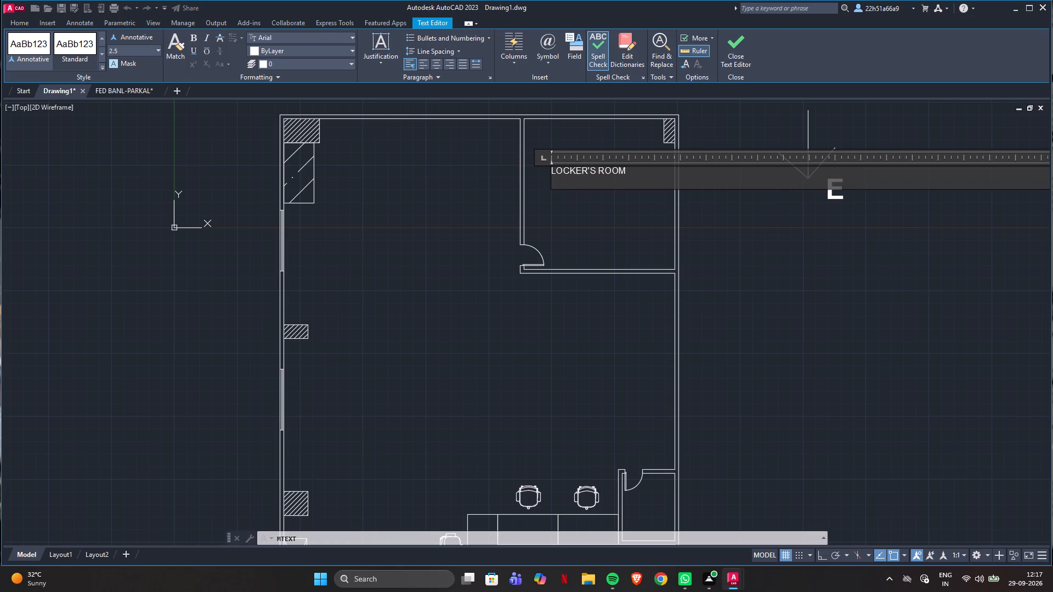
{"action": "key", "text": "space"}
{"action": "key", "text": "space"}
{"action": "key", "text": "space"}
{"action": "key", "text": "space"}
{"action": "type", "text": "10"}
{"action": "key", "text": "apostrophe"}
{"action": "key", "text": "space"}
{"action": "type", "text": "X"}
{"action": "key", "text": "space"}
{"action": "type", "text": "10"}
{"action": "key", "text": "apostrophe"}
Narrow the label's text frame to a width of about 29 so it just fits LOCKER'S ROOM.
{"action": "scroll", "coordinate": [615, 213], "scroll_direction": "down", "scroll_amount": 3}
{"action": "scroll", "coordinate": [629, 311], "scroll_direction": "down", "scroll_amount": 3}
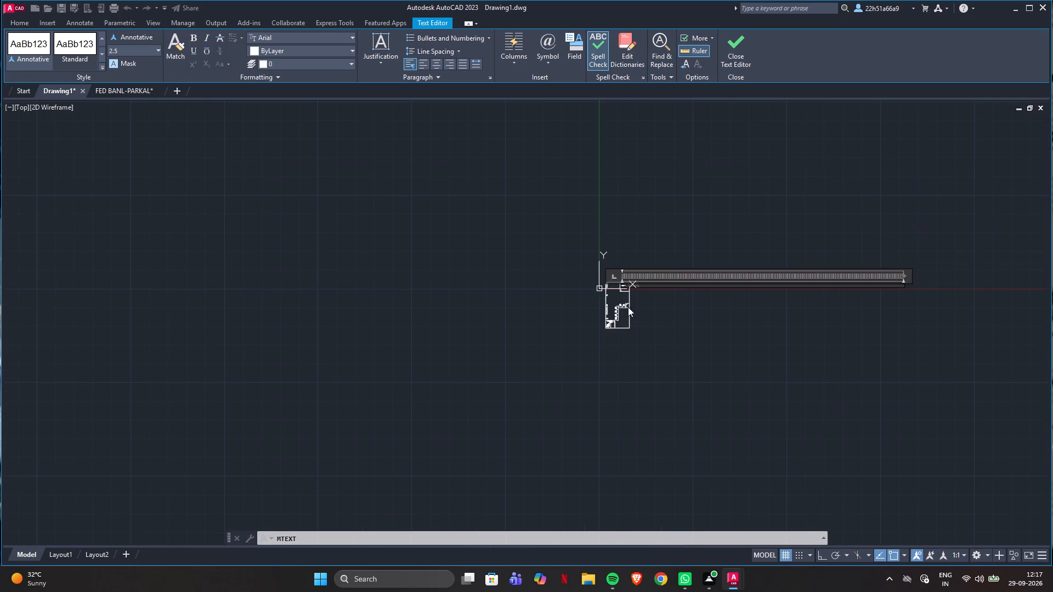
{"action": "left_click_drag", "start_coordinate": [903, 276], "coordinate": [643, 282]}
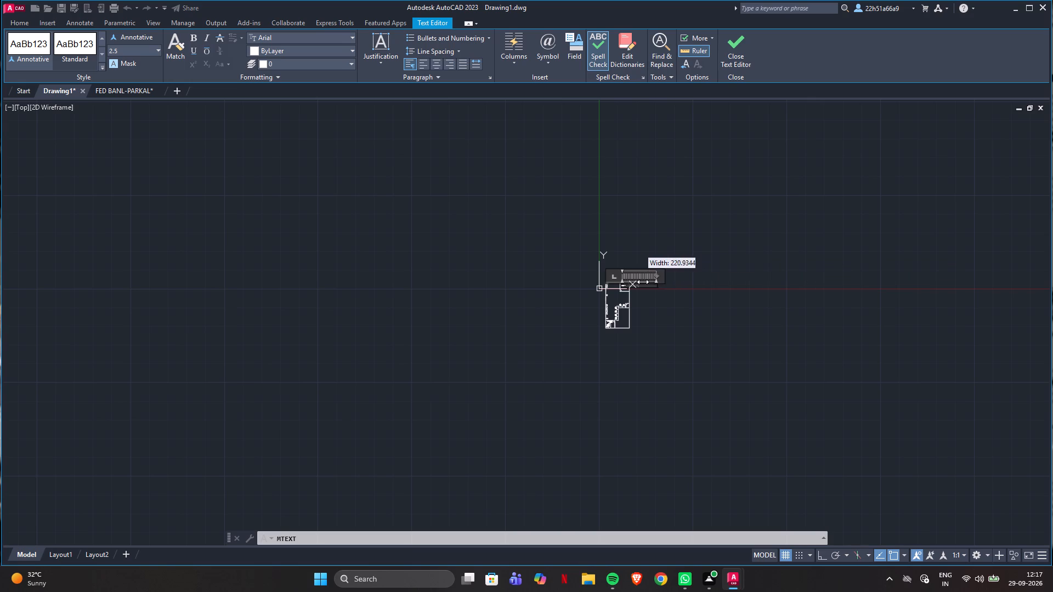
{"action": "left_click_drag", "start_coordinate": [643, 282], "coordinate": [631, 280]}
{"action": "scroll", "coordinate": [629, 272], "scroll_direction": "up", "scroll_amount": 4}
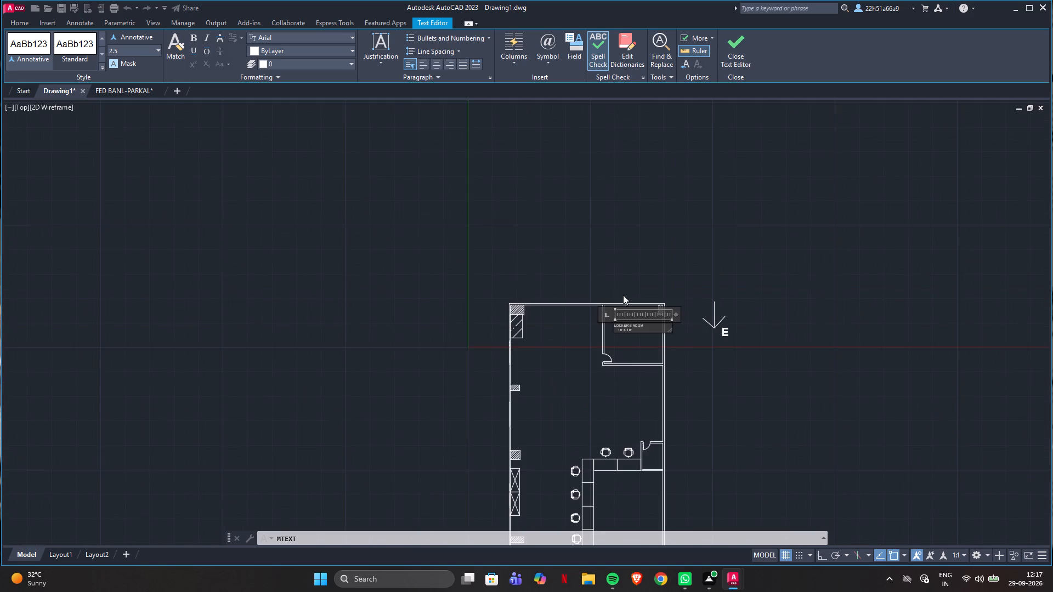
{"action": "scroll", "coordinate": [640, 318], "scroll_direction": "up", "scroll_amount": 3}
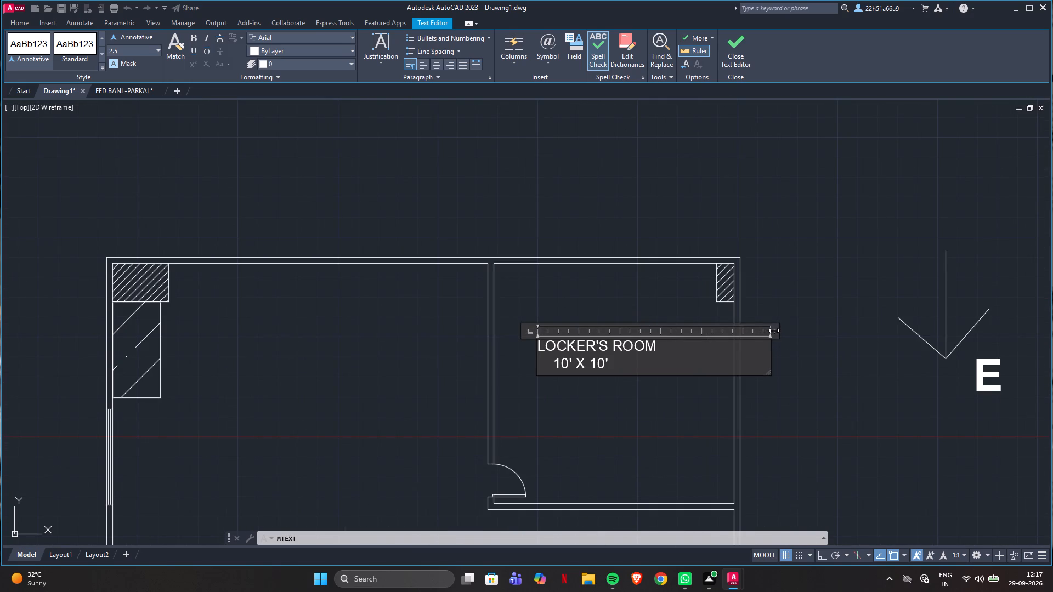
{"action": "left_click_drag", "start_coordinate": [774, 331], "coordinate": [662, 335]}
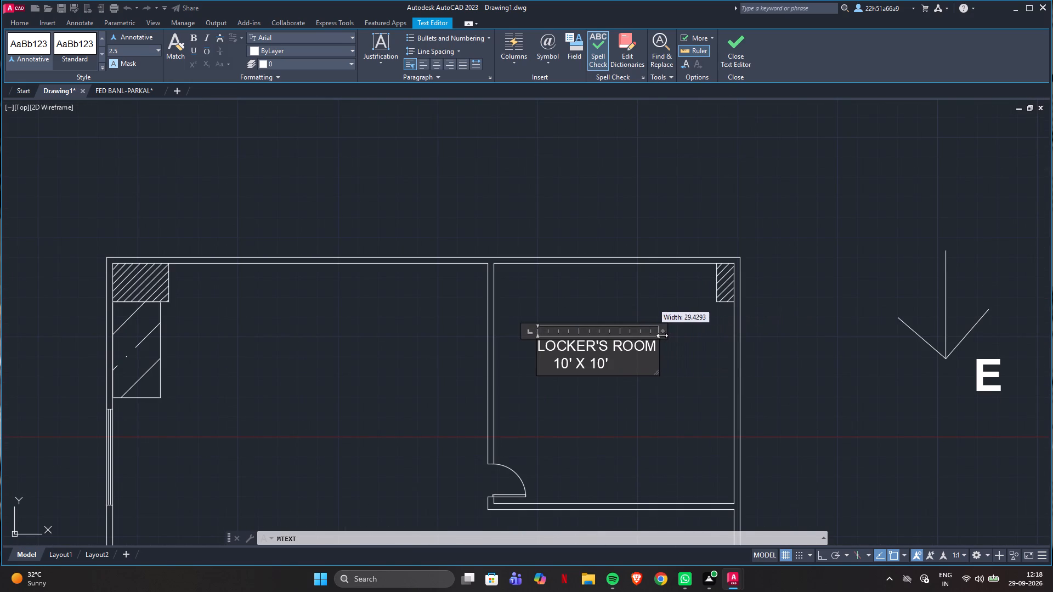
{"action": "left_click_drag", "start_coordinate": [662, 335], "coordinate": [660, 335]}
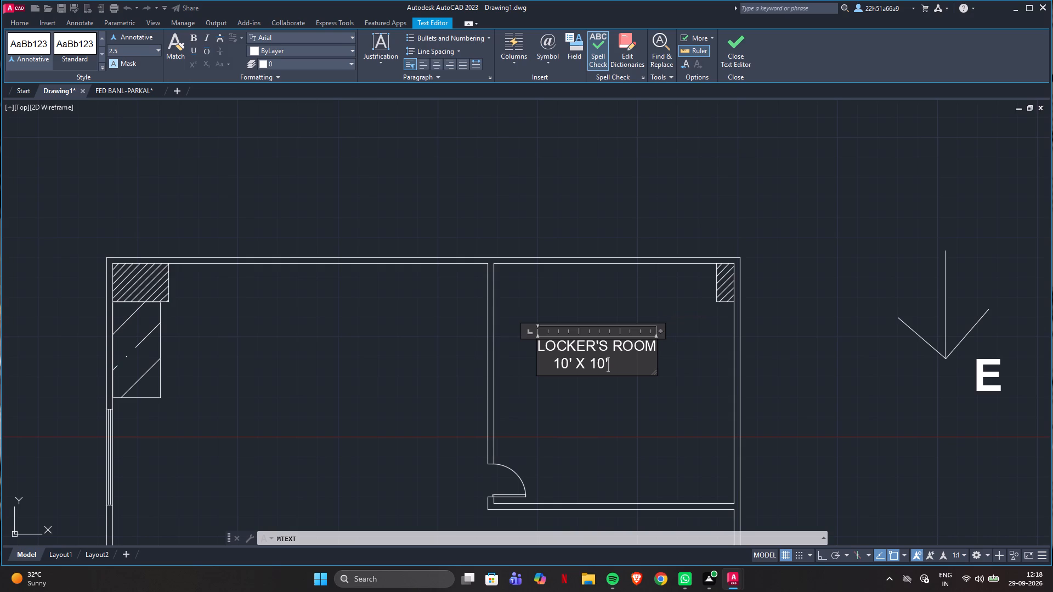
Indent the 10' X 10' line with extra spaces to centre it under LOCKER'S ROOM, and finish the label.
{"action": "left_click", "coordinate": [552, 367]}
{"action": "key", "text": "space"}
{"action": "key", "text": "space"}
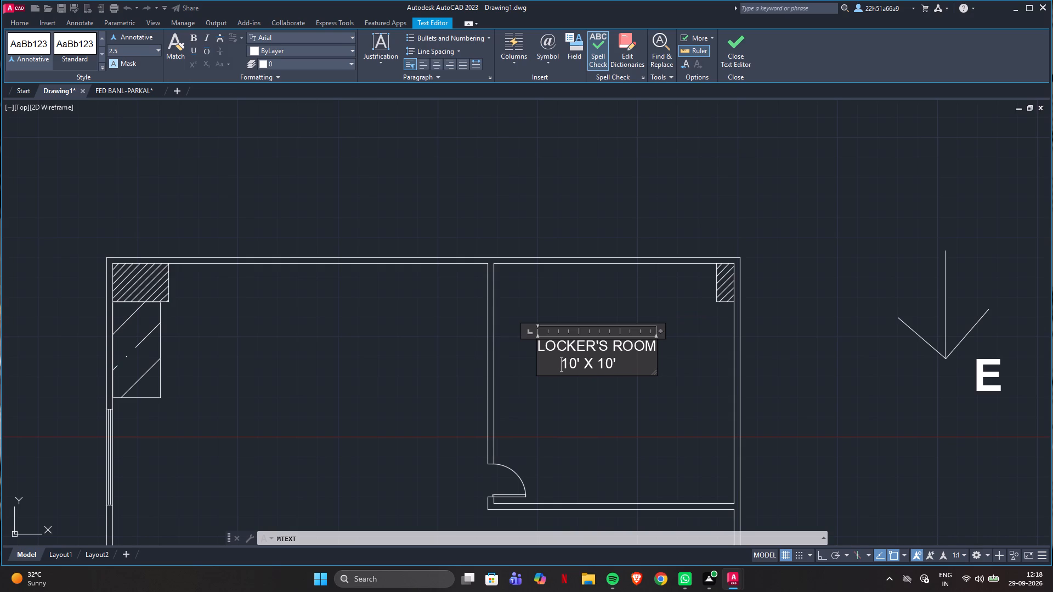
{"action": "key", "text": "space"}
{"action": "left_click", "coordinate": [740, 47]}
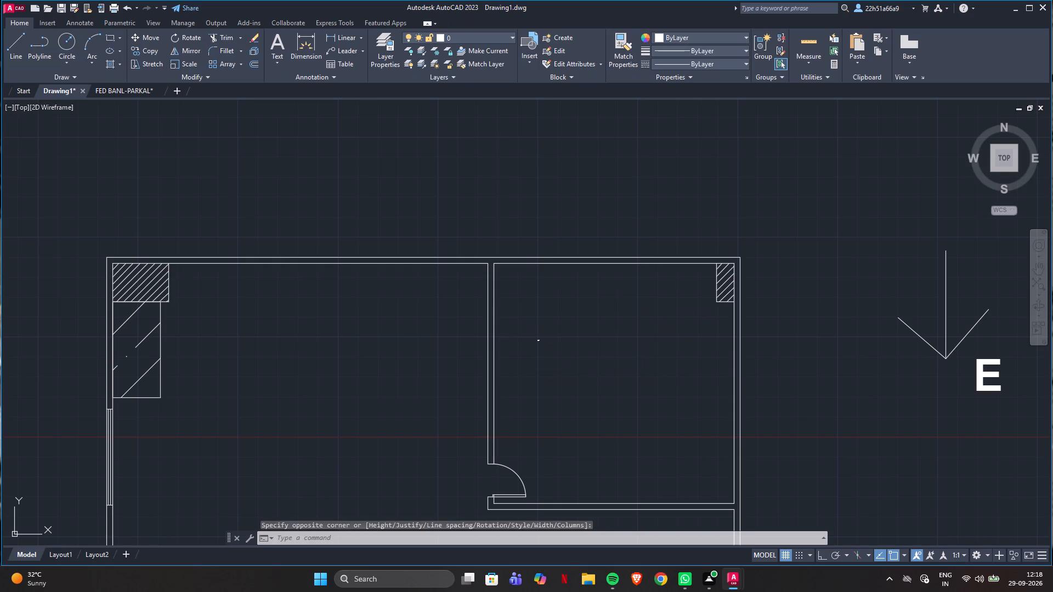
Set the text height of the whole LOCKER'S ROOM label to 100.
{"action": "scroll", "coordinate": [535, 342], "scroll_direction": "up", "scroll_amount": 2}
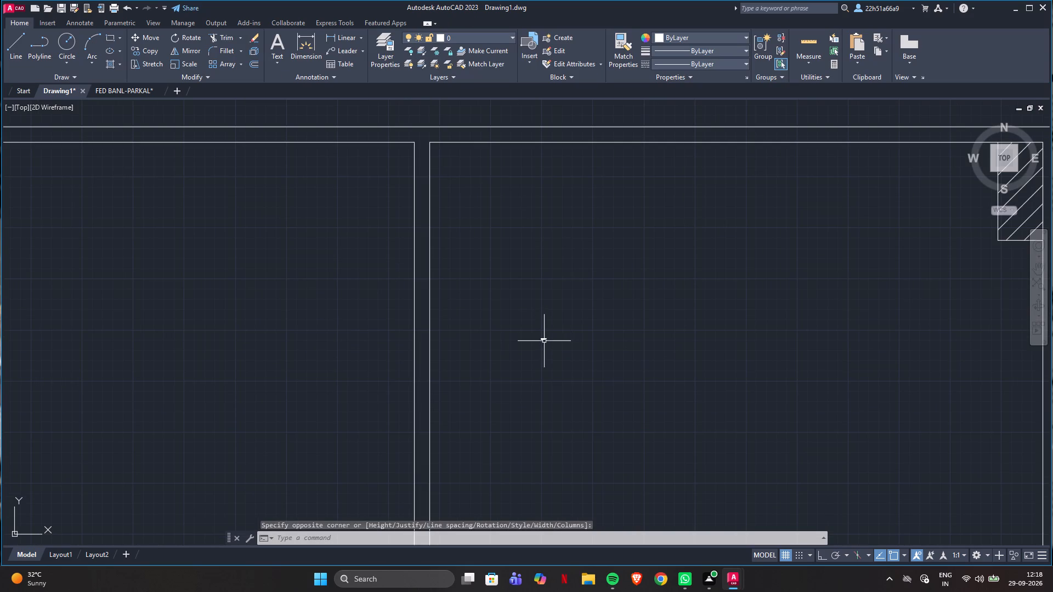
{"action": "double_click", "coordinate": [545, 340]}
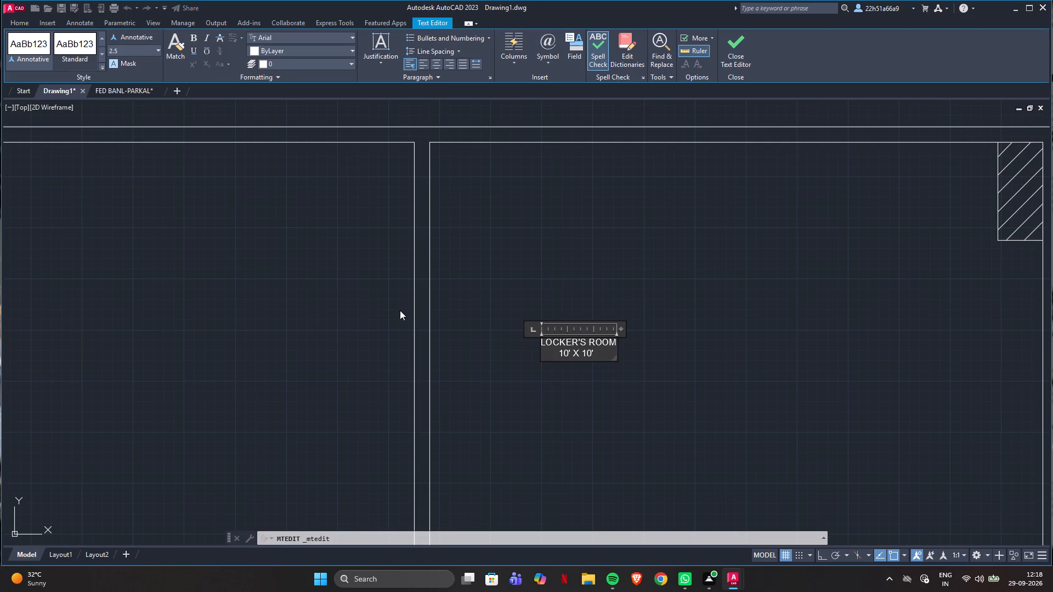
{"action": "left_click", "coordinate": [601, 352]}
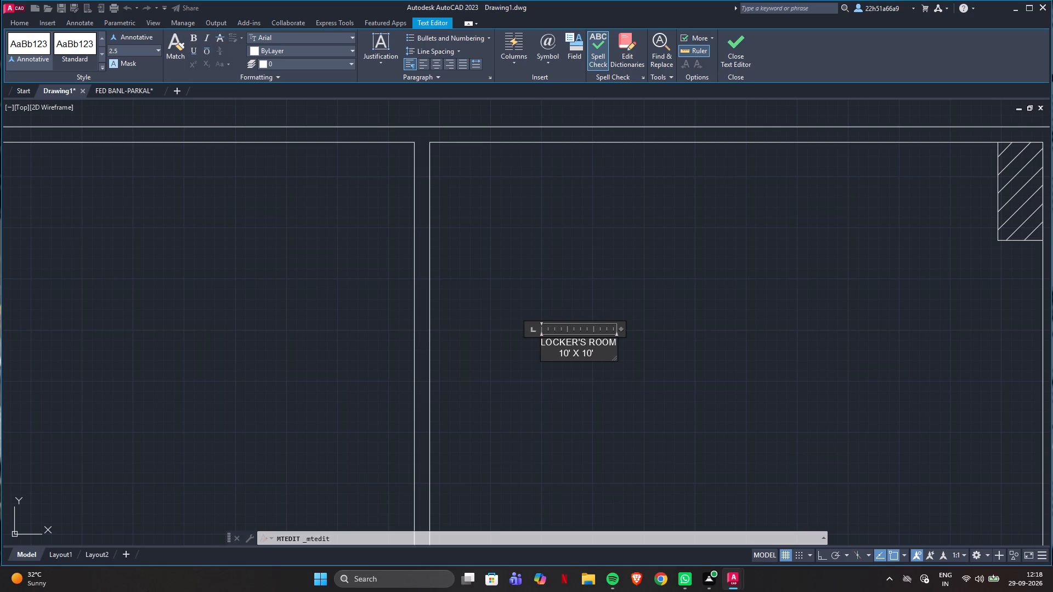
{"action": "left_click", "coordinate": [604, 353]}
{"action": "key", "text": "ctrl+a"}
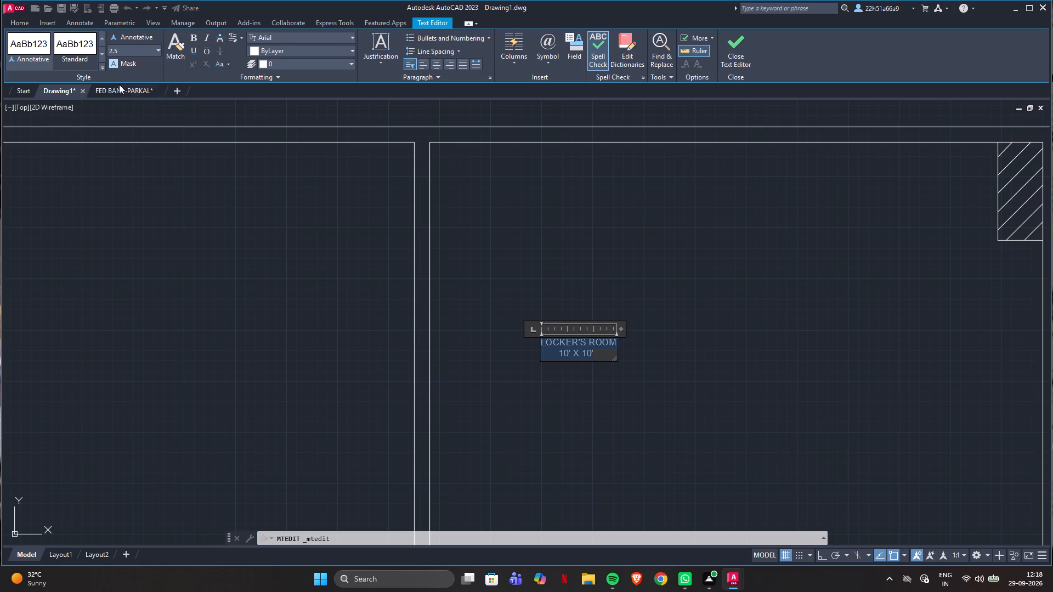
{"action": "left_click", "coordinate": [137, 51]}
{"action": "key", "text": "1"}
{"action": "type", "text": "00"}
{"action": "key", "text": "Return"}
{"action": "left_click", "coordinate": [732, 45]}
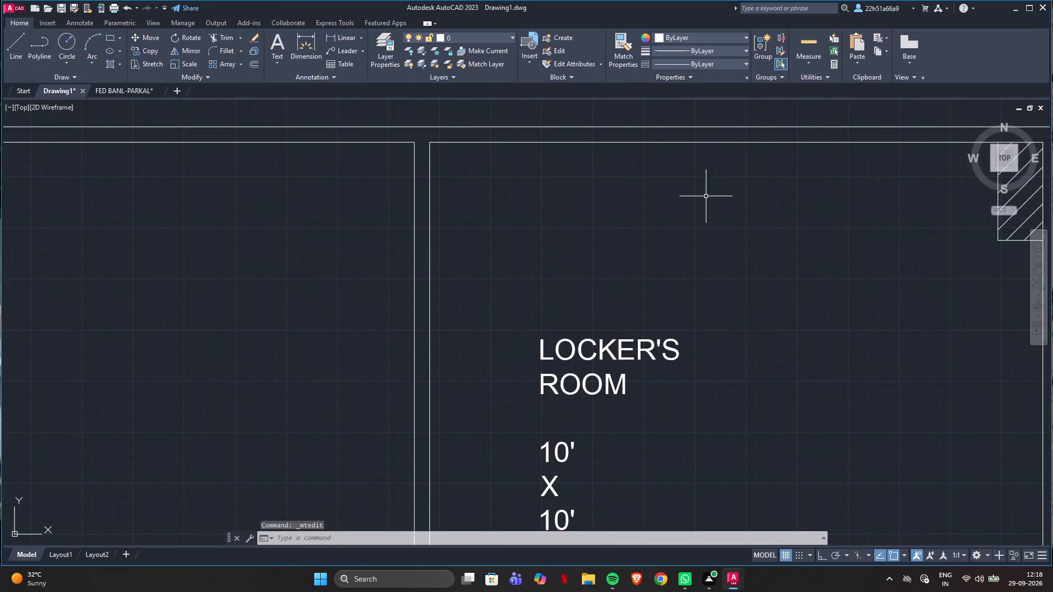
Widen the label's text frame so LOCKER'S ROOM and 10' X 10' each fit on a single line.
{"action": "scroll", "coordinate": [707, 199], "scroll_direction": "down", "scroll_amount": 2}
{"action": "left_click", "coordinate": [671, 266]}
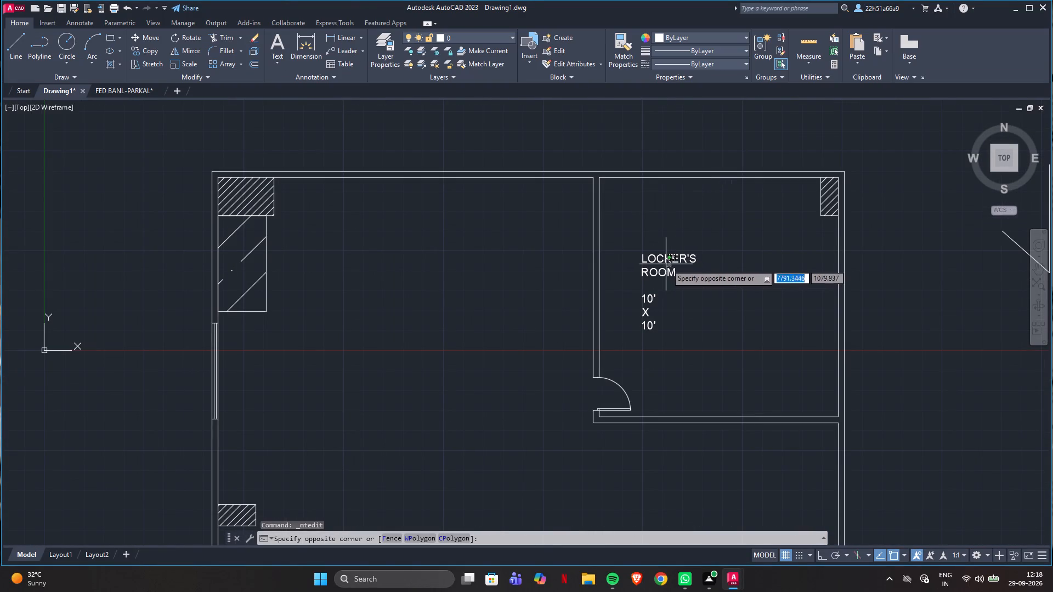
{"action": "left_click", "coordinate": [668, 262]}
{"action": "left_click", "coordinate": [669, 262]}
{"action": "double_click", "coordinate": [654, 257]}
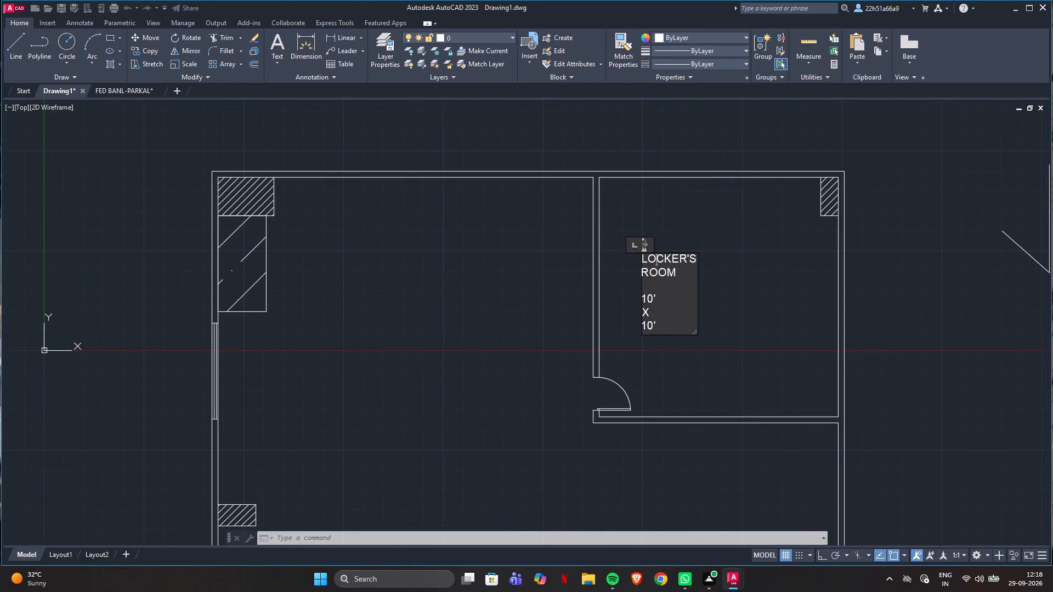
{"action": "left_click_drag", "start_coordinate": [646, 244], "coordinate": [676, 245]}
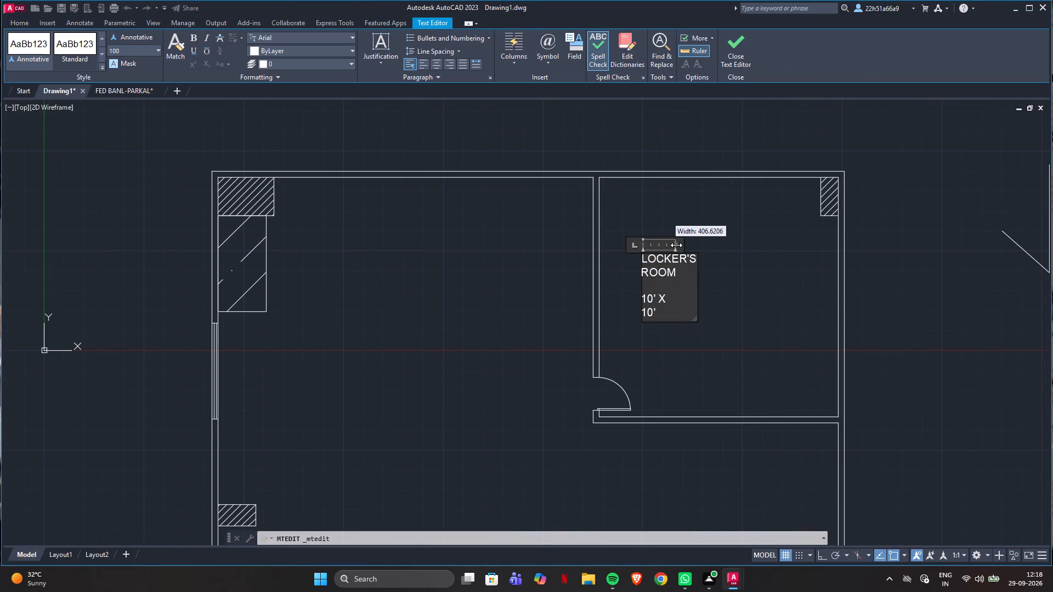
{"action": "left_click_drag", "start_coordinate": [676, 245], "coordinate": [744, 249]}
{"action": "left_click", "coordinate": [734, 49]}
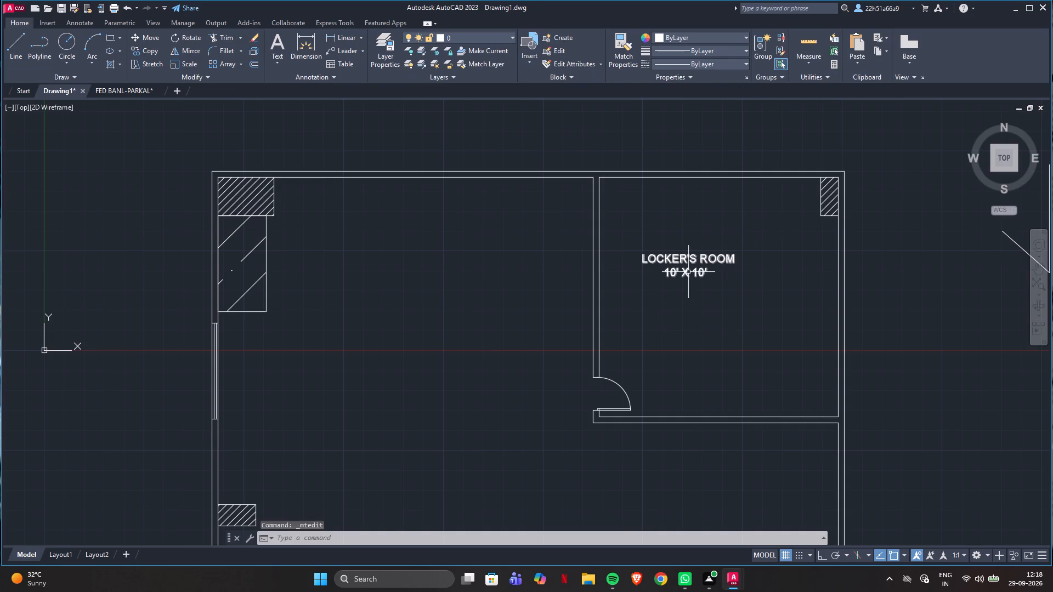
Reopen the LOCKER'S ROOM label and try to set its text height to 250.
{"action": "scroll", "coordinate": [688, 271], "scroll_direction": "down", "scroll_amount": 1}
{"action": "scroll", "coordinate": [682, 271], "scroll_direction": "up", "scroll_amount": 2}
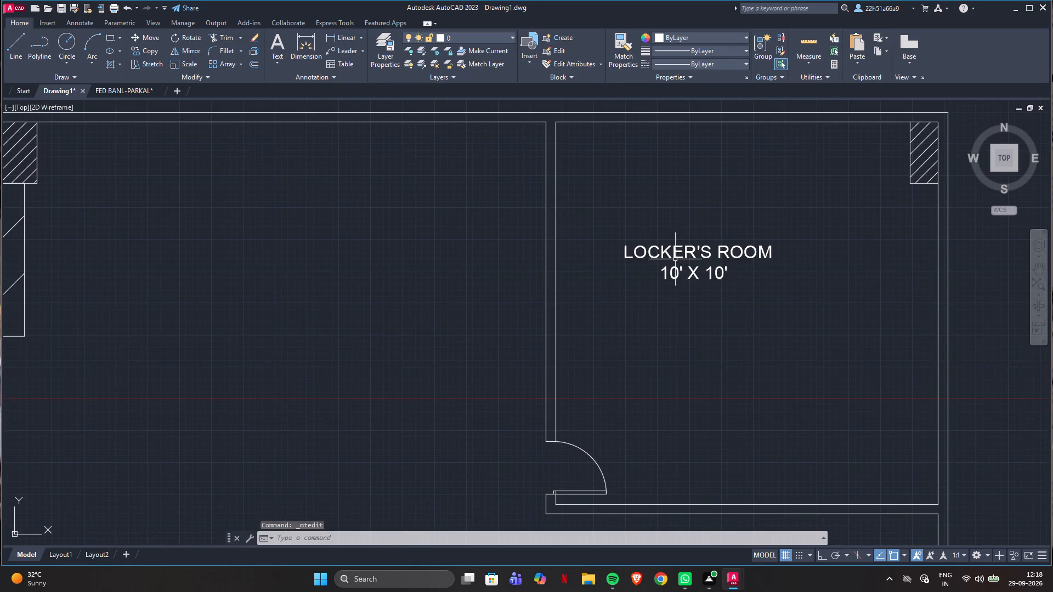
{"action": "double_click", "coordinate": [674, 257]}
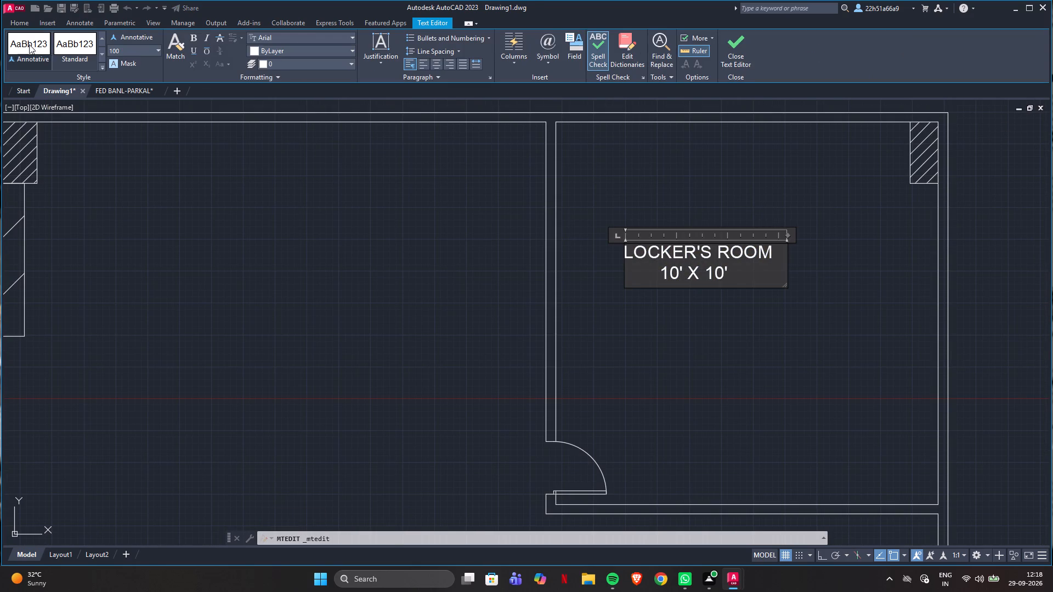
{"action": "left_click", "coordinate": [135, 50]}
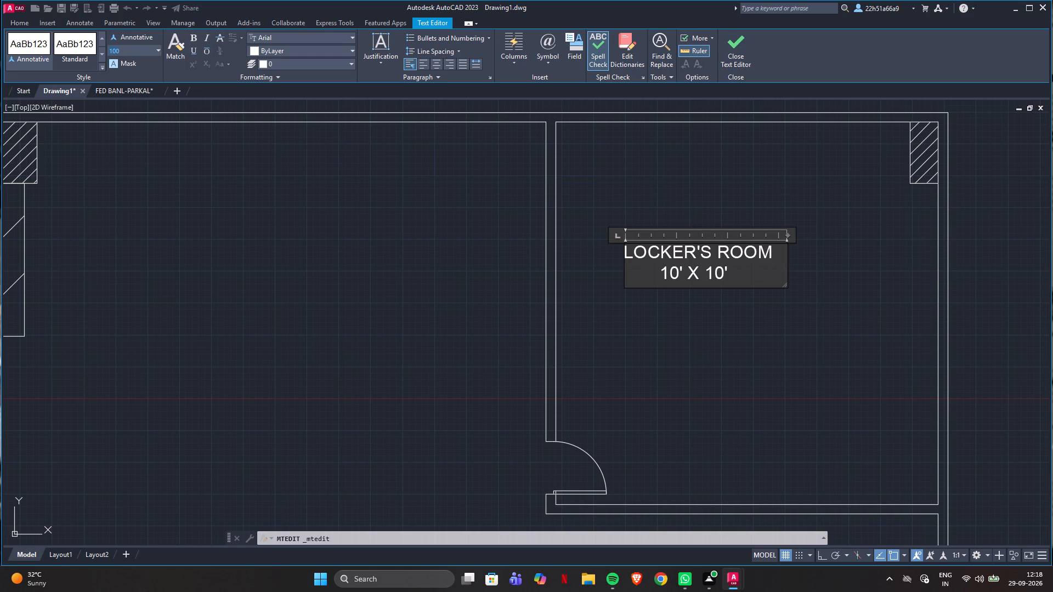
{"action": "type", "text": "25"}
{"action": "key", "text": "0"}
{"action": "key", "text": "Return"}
Set the text height of the whole LOCKER'S ROOM label to 200.
{"action": "key", "text": "ctrl+a"}
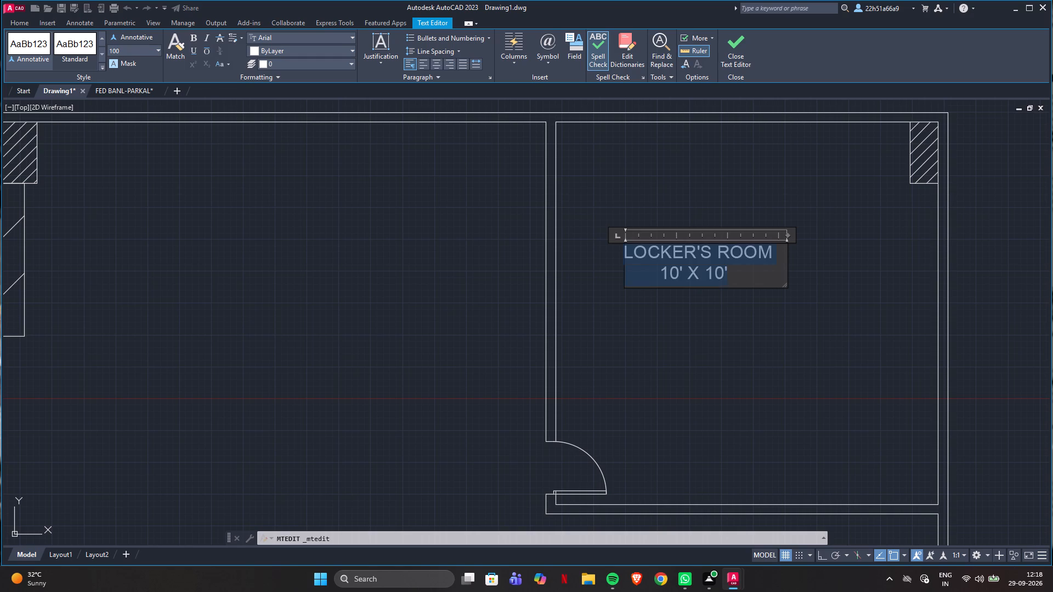
{"action": "left_click", "coordinate": [133, 45]}
{"action": "key", "text": "2"}
{"action": "type", "text": "00"}
{"action": "key", "text": "Return"}
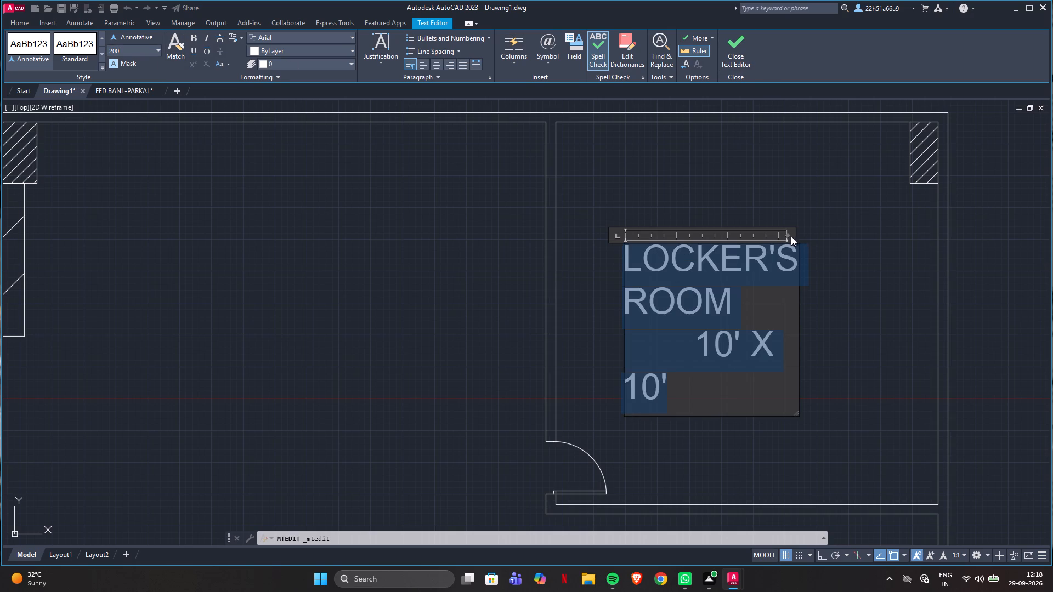
Widen the label's text frame so LOCKER'S ROOM and 10' X 10' each fit on one line, and finish editing.
{"action": "left_click_drag", "start_coordinate": [787, 236], "coordinate": [969, 254]}
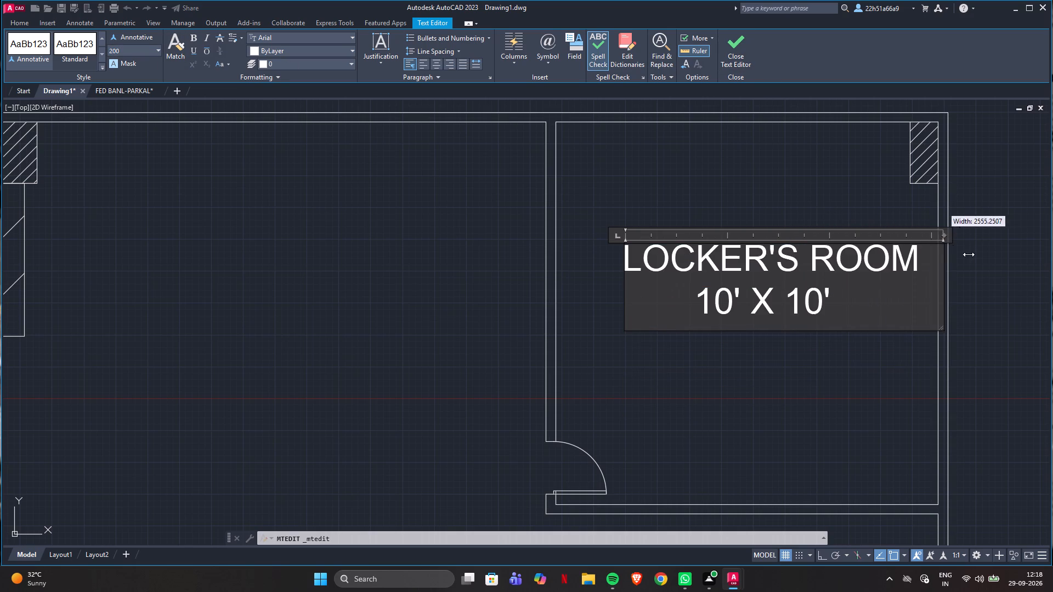
{"action": "left_click_drag", "start_coordinate": [969, 254], "coordinate": [927, 251]}
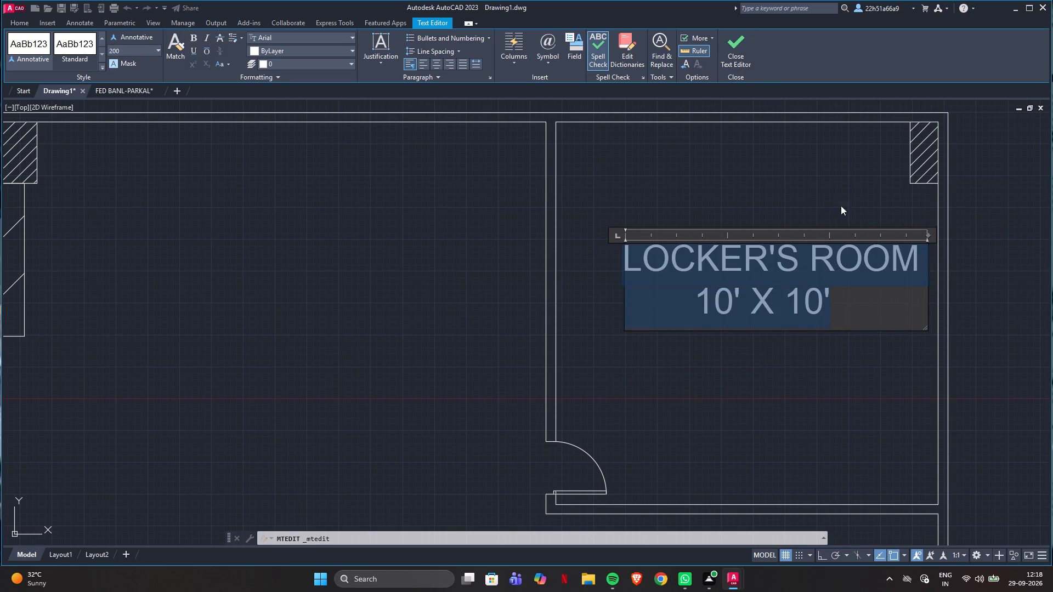
{"action": "left_click", "coordinate": [729, 46]}
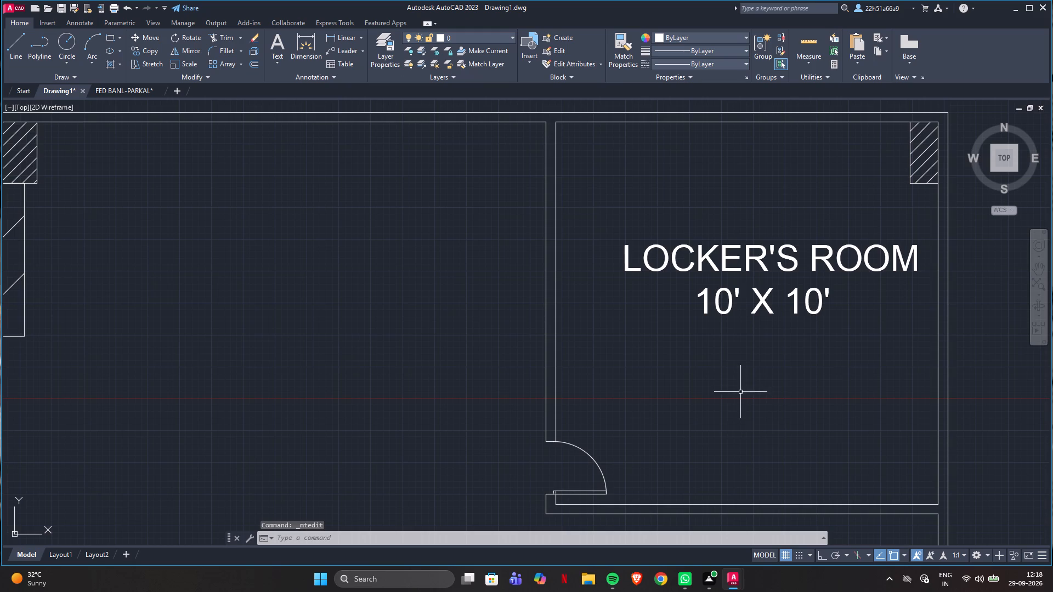
Draw a horizontal line about 2780 long below the locker room's upper wall, from the partition wall to the hatched column.
{"action": "scroll", "coordinate": [740, 392], "scroll_direction": "down", "scroll_amount": 2}
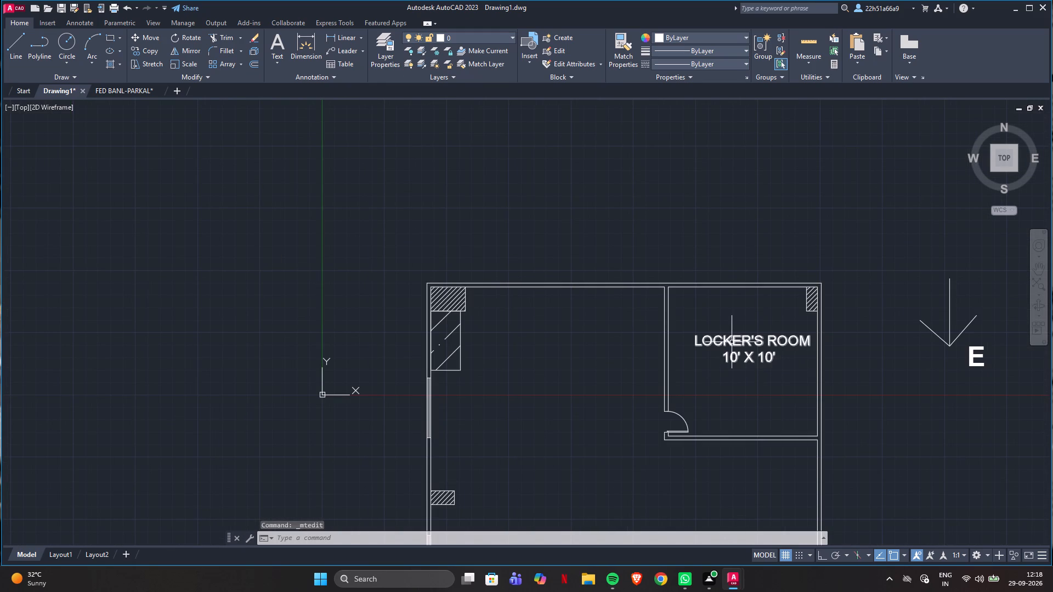
{"action": "left_click", "coordinate": [13, 41]}
{"action": "scroll", "coordinate": [668, 300], "scroll_direction": "up", "scroll_amount": 2}
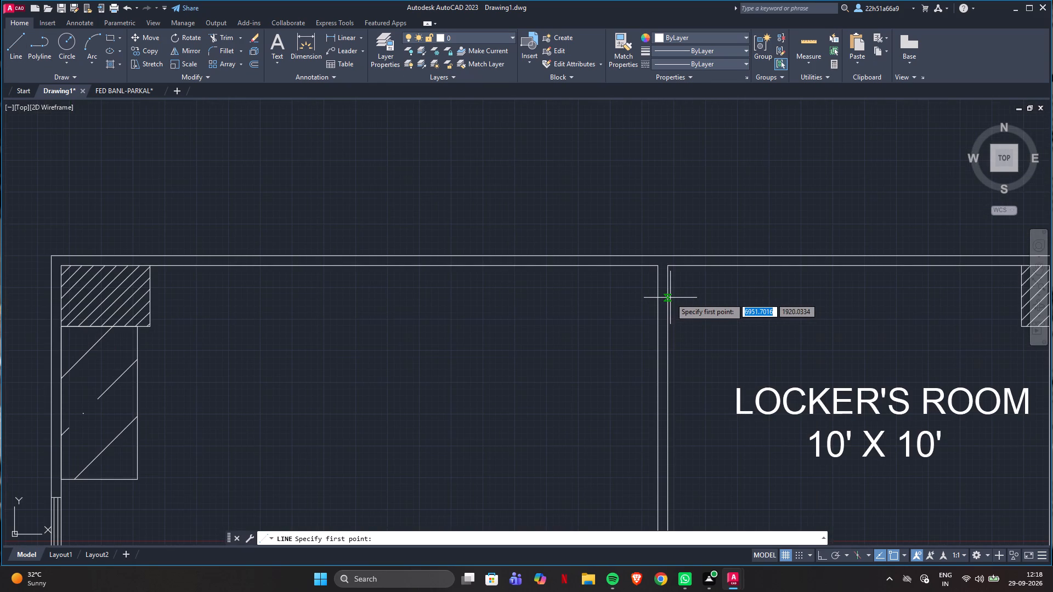
{"action": "left_click", "coordinate": [668, 301]}
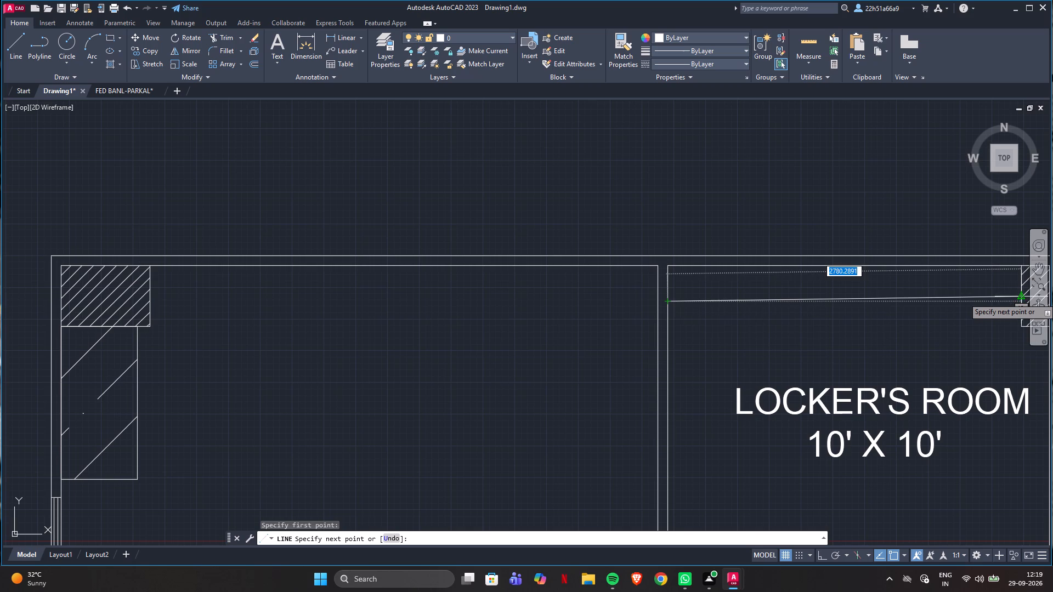
{"action": "left_click", "coordinate": [1019, 300]}
{"action": "key", "text": "Escape"}
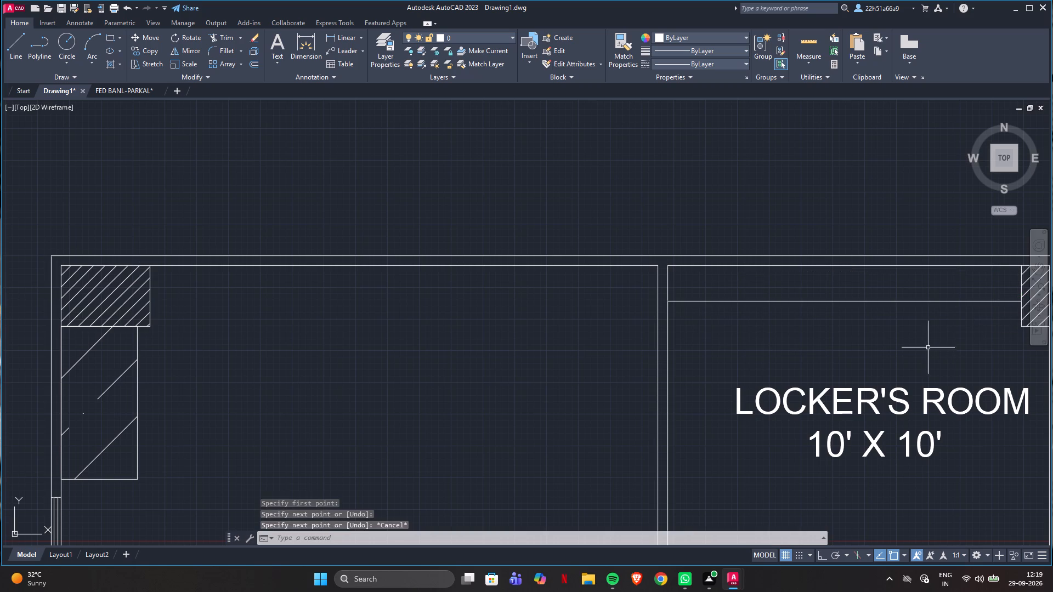
Move the LOCKER'S ROOM label down and towards the partition wall, clear of the new line.
{"action": "scroll", "coordinate": [663, 390], "scroll_direction": "down", "scroll_amount": 2}
{"action": "scroll", "coordinate": [869, 396], "scroll_direction": "up", "scroll_amount": 1}
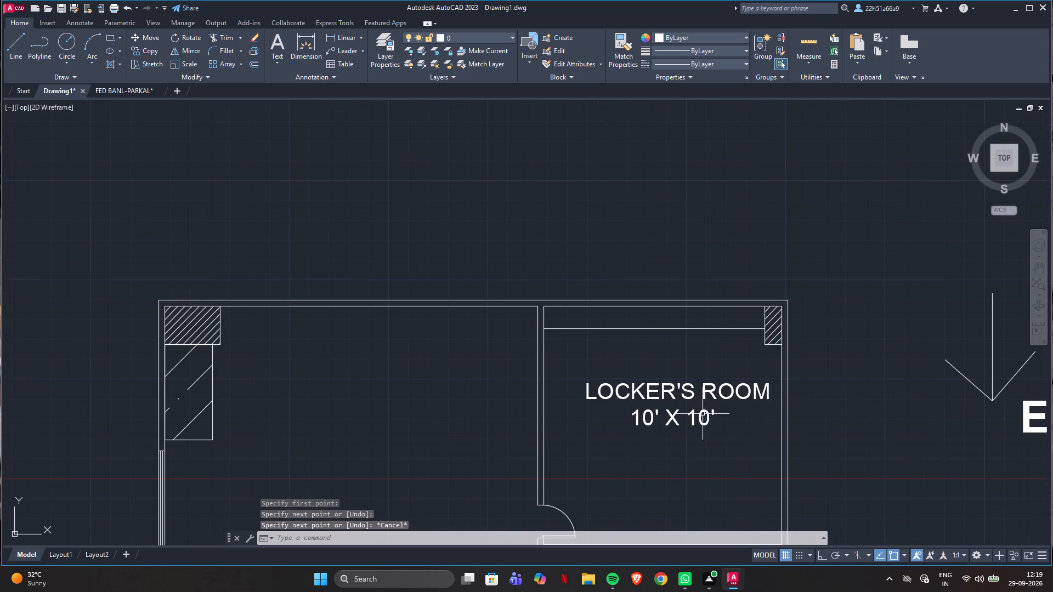
{"action": "left_click", "coordinate": [641, 392]}
{"action": "left_click", "coordinate": [585, 383]}
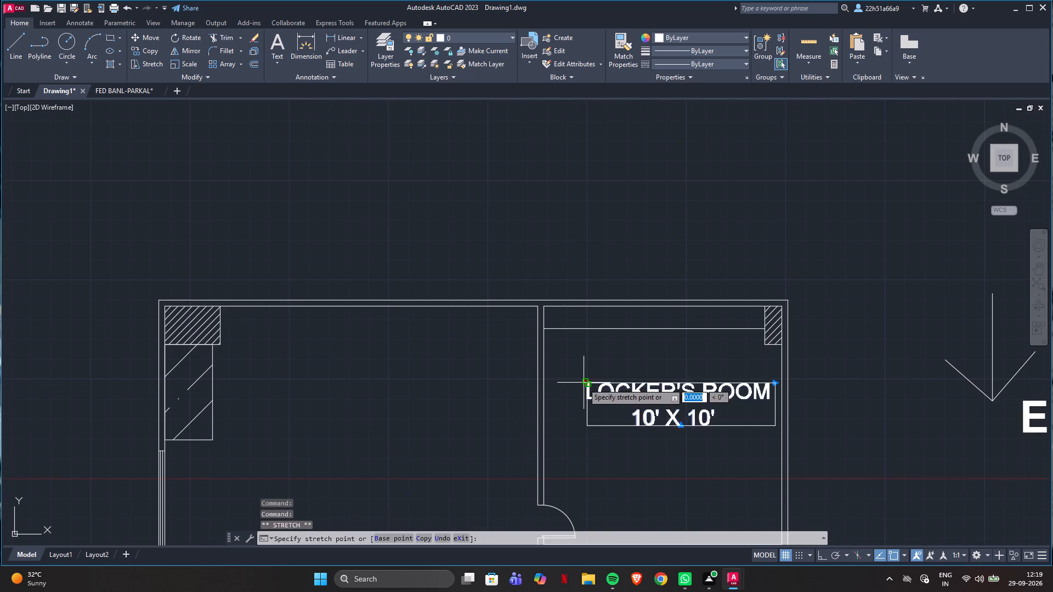
{"action": "left_click", "coordinate": [553, 411]}
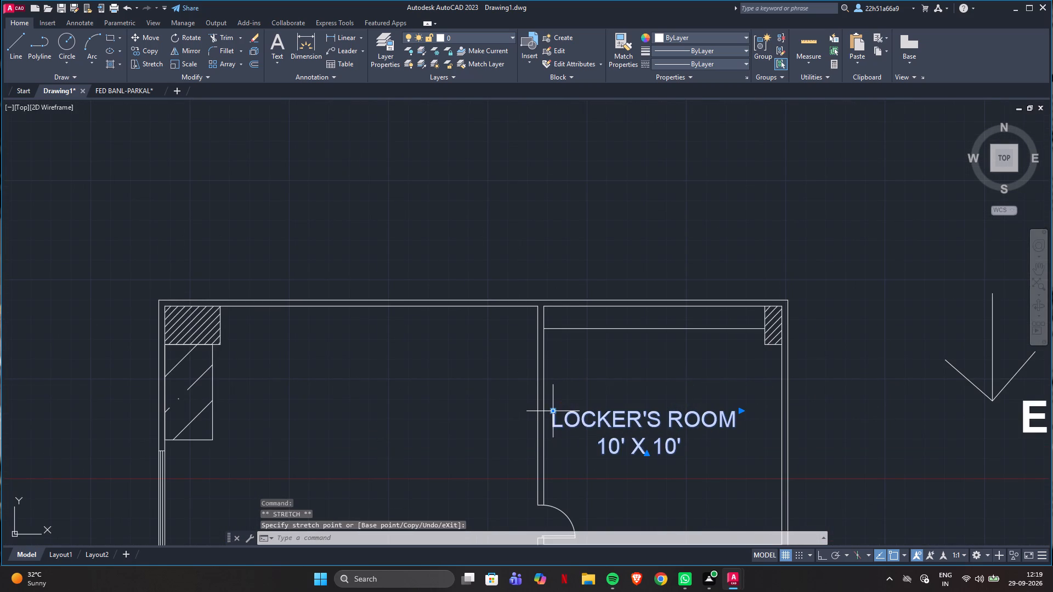
{"action": "key", "text": "Escape"}
Draw a line from the hatched column's lower inner corner, about 95 into the locker room, and down to its lower wall.
{"action": "left_click", "coordinate": [13, 48]}
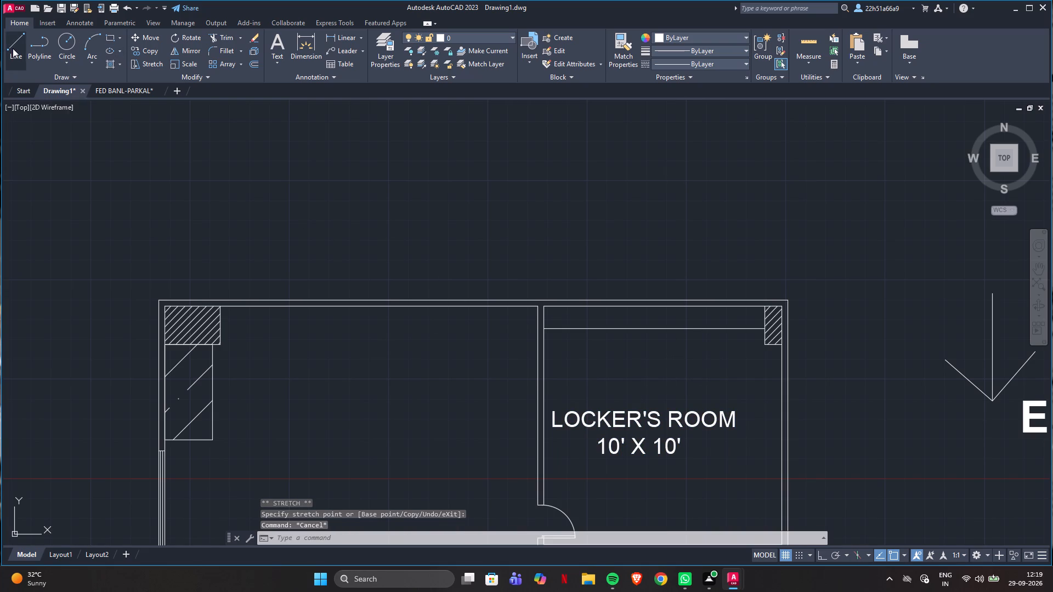
{"action": "left_click", "coordinate": [765, 346]}
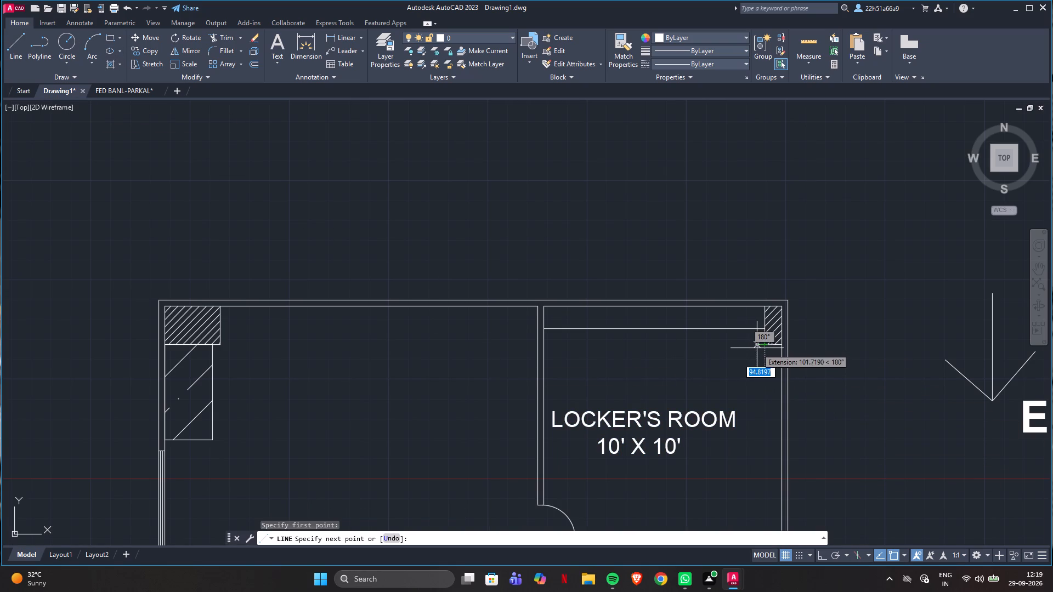
{"action": "left_click", "coordinate": [757, 348]}
{"action": "scroll", "coordinate": [767, 463], "scroll_direction": "down", "scroll_amount": 2}
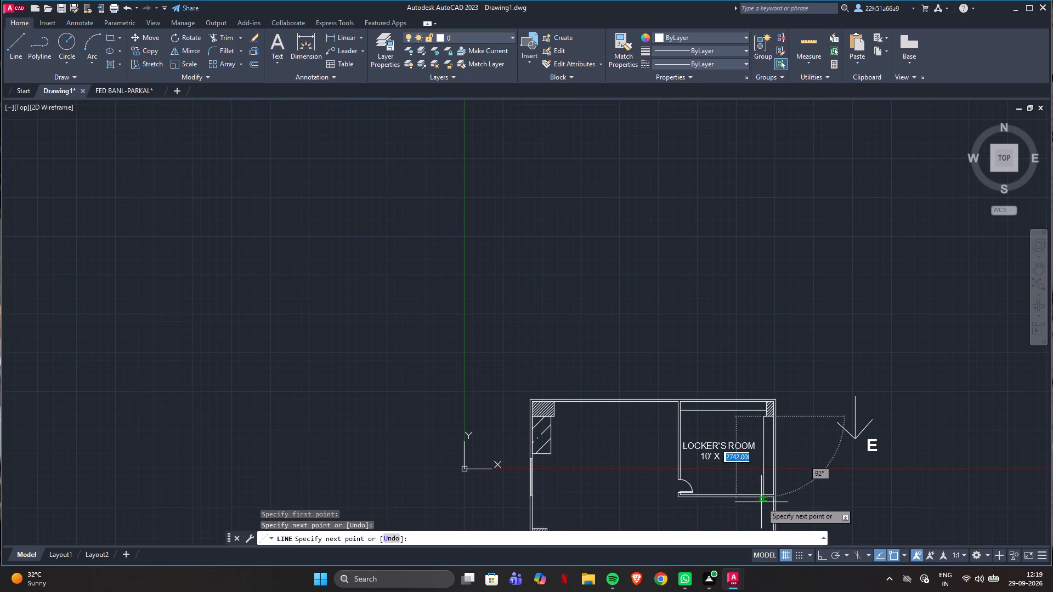
{"action": "scroll", "coordinate": [764, 491], "scroll_direction": "up", "scroll_amount": 1}
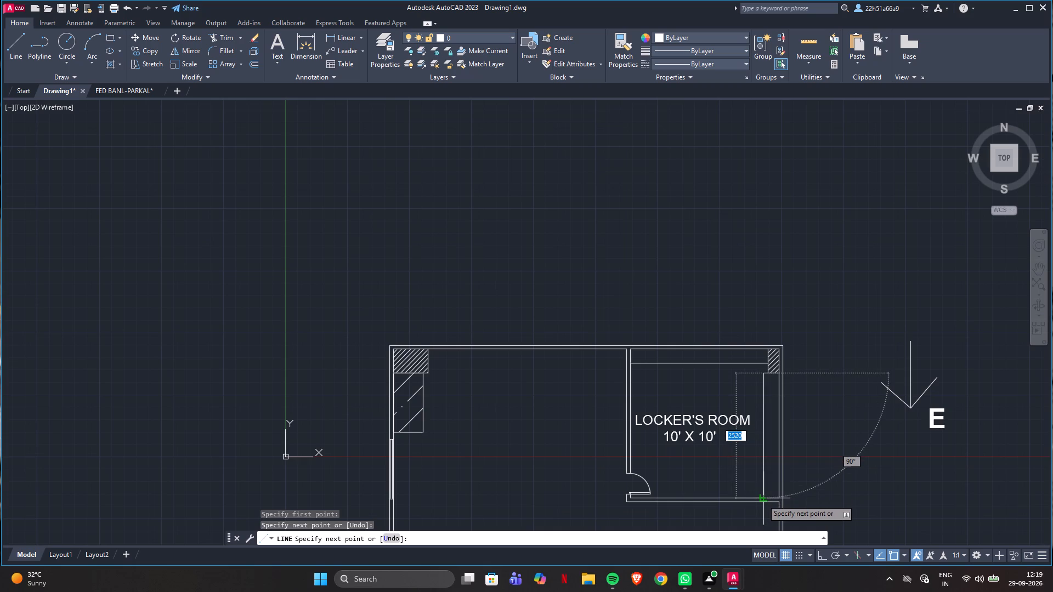
{"action": "left_click", "coordinate": [762, 499]}
{"action": "key", "text": "Escape"}
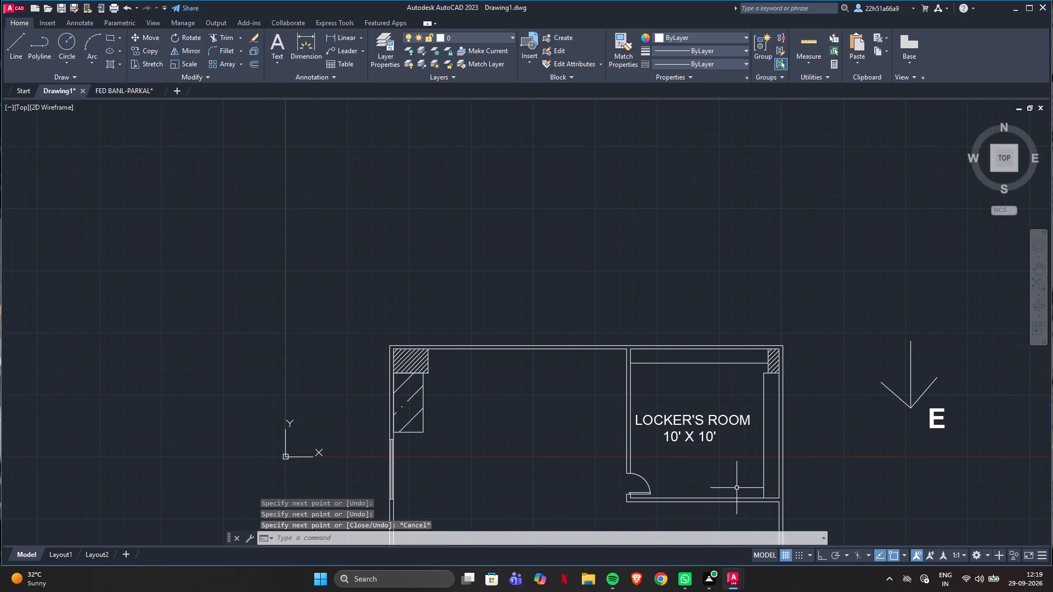
With Ortho on, draw a line along the locker room's lower wall from the vertical line towards the door, closing down about 235.
{"action": "key", "text": "l"}
{"action": "key", "text": "Return"}
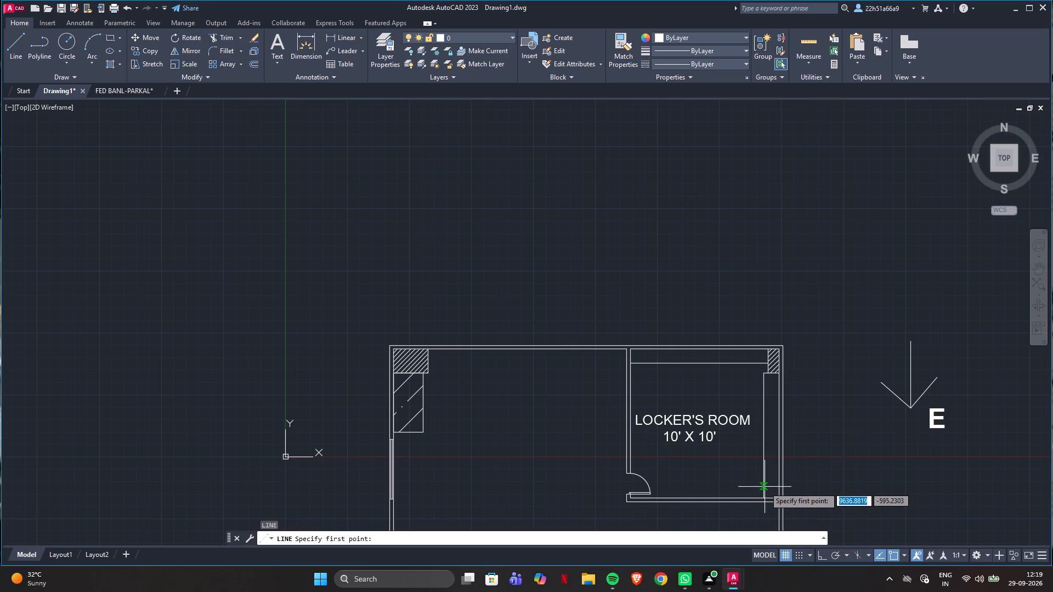
{"action": "left_click", "coordinate": [765, 487]}
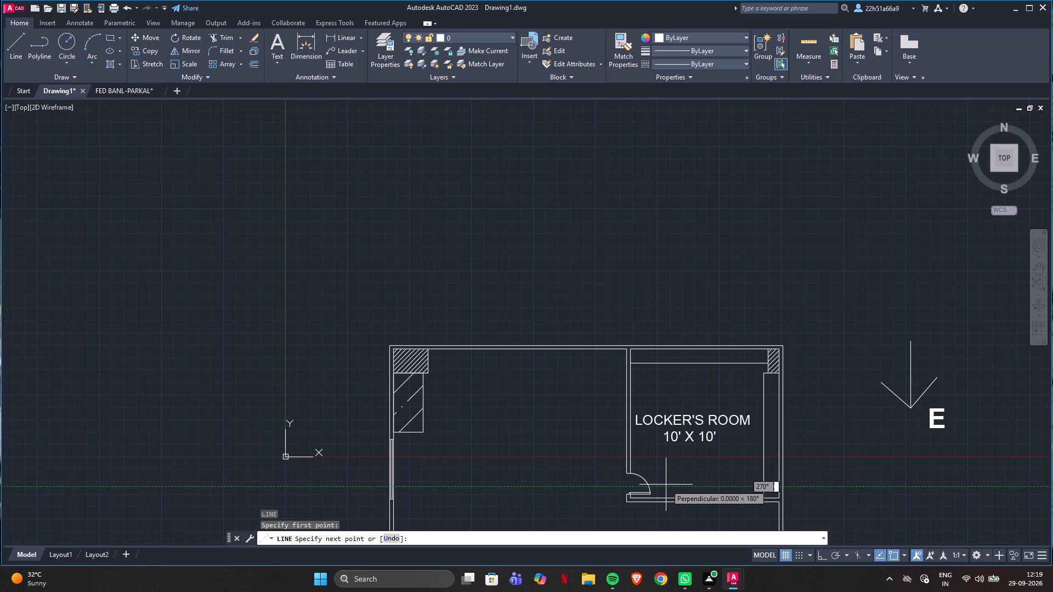
{"action": "left_click", "coordinate": [665, 486]}
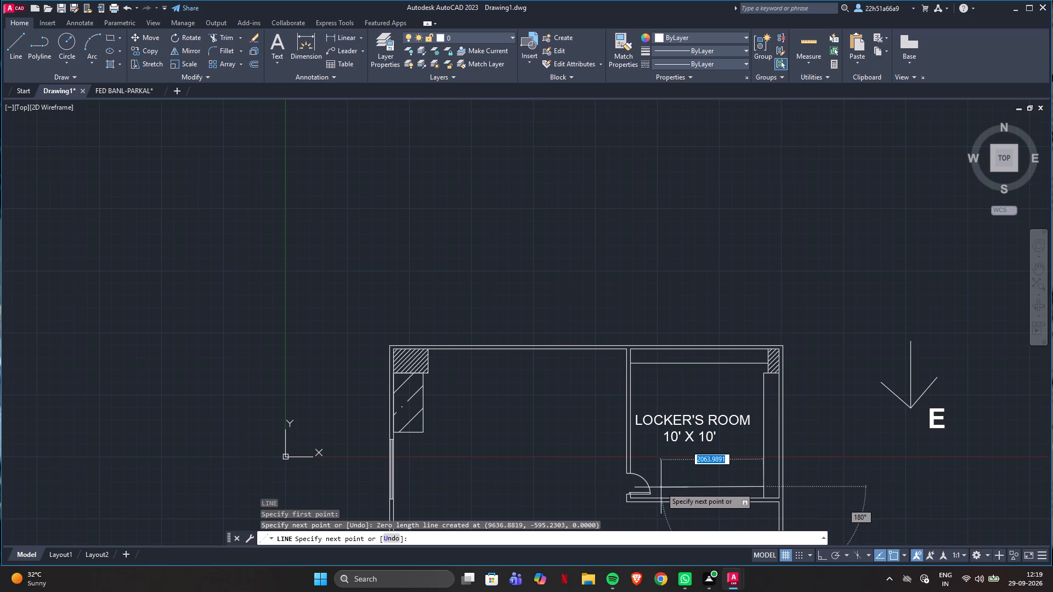
{"action": "key", "text": "ctrl+F8"}
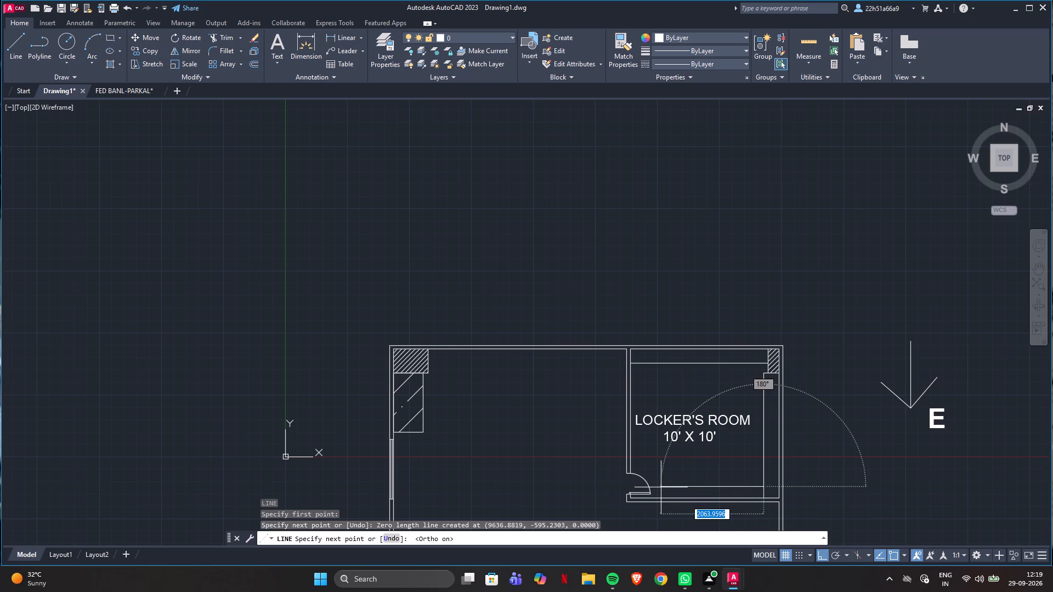
{"action": "left_click", "coordinate": [659, 487]}
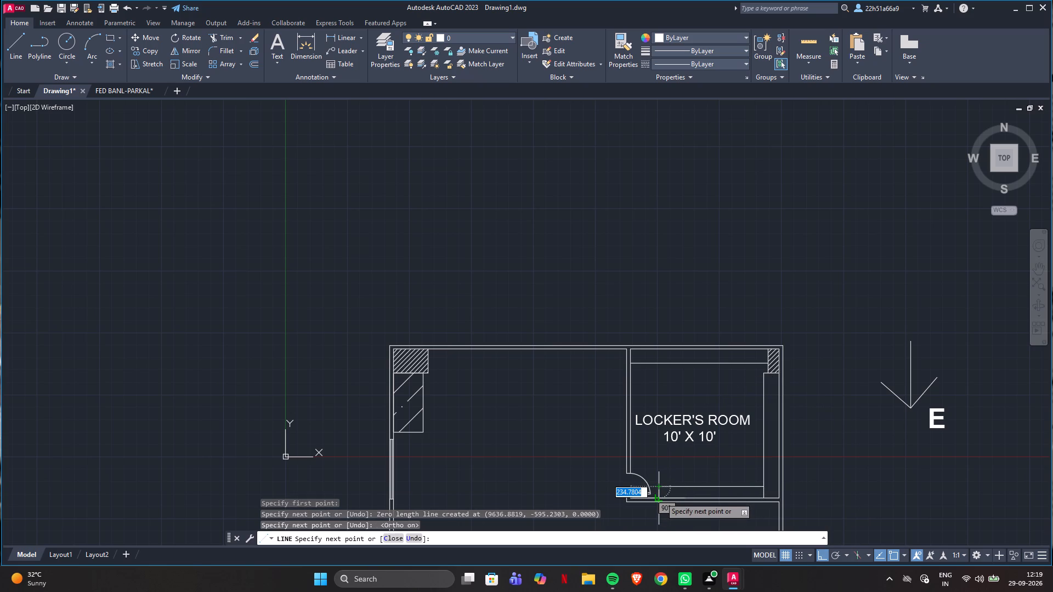
{"action": "scroll", "coordinate": [660, 497], "scroll_direction": "up", "scroll_amount": 2}
{"action": "left_click", "coordinate": [661, 498]}
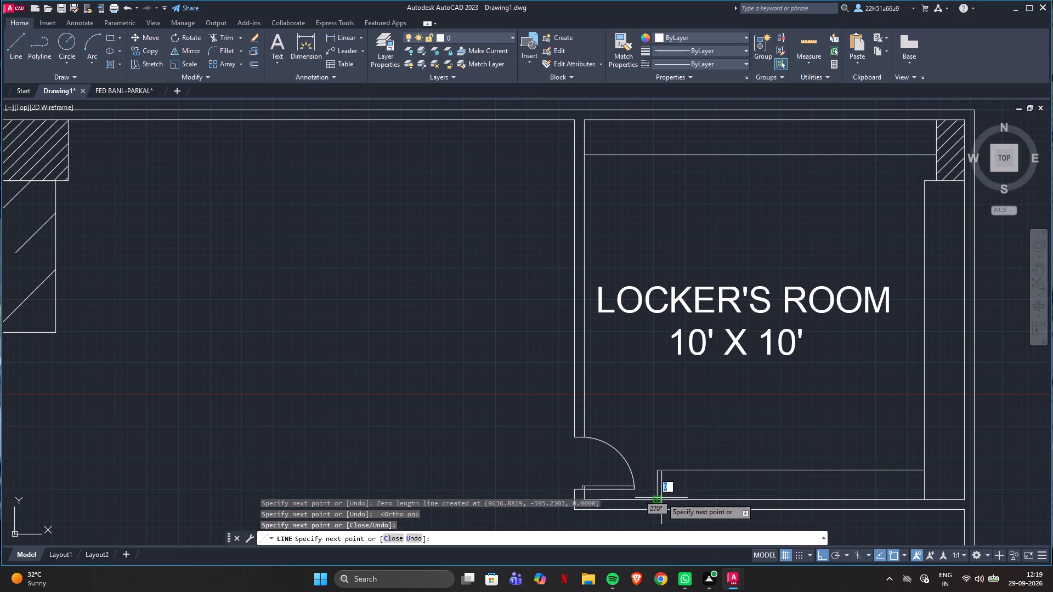
{"action": "key", "text": "Escape"}
Copy the M.D.'S OFFICE 10' x 8' label into the open area enclosed by the L-shaped counter, just below its upper run.
{"action": "scroll", "coordinate": [750, 408], "scroll_direction": "down", "scroll_amount": 2}
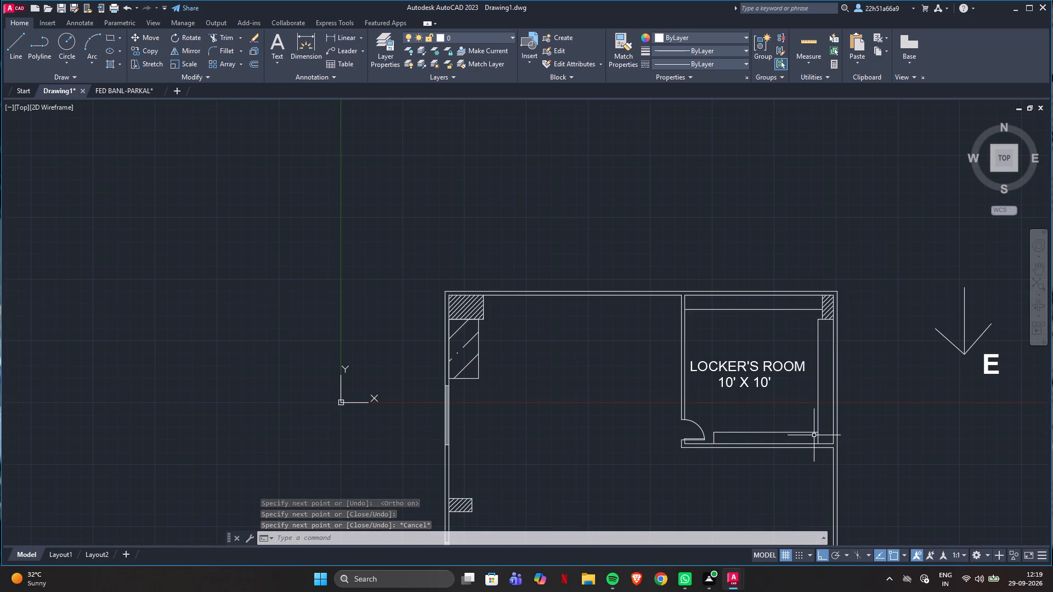
{"action": "scroll", "coordinate": [782, 385], "scroll_direction": "down", "scroll_amount": 2}
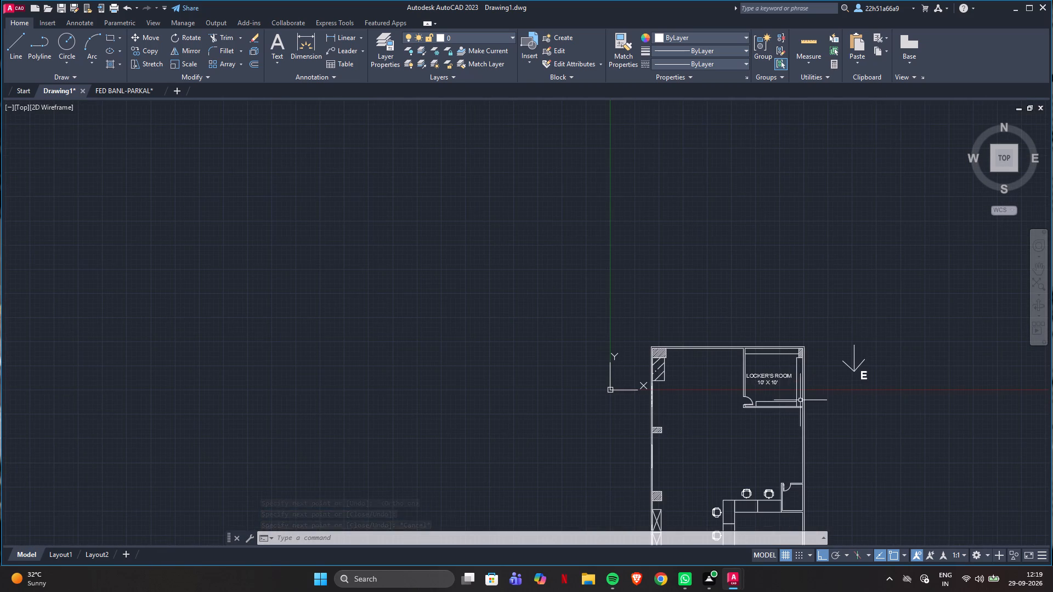
{"action": "scroll", "coordinate": [835, 393], "scroll_direction": "down", "scroll_amount": 2}
{"action": "scroll", "coordinate": [864, 488], "scroll_direction": "up", "scroll_amount": 2}
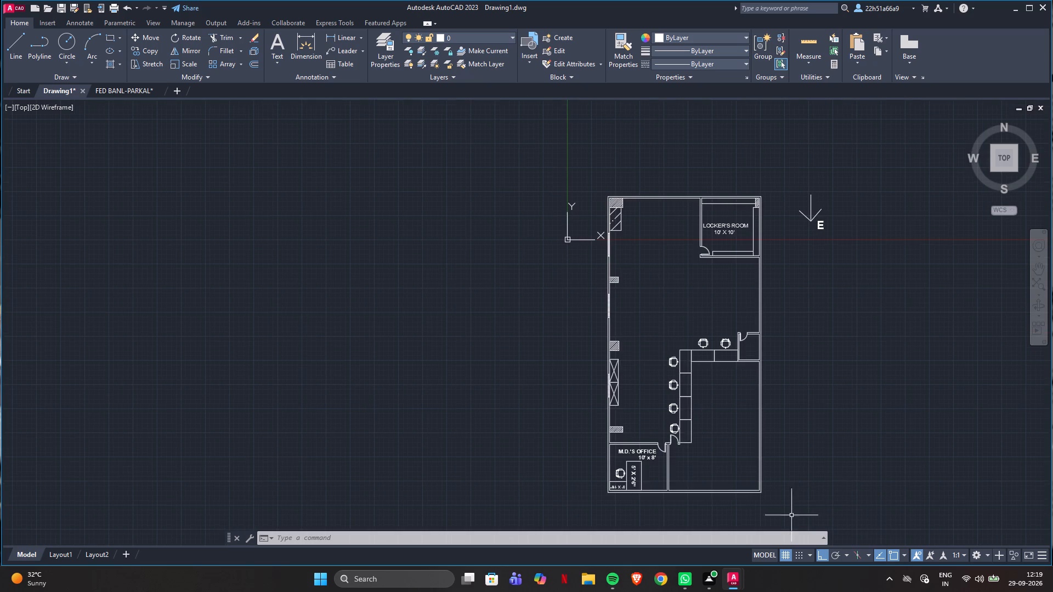
{"action": "scroll", "coordinate": [779, 514], "scroll_direction": "up", "scroll_amount": 1}
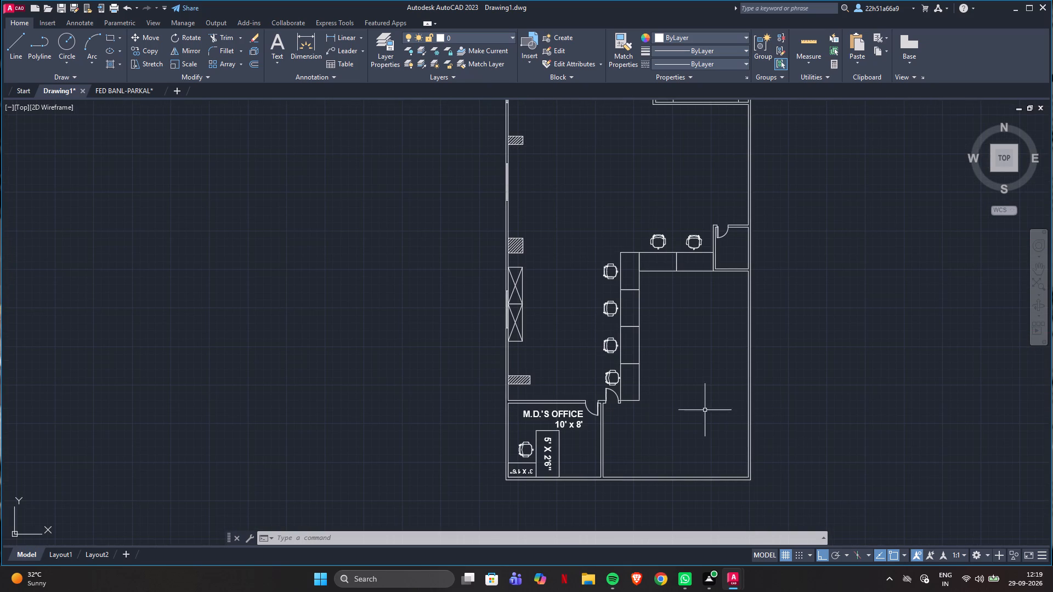
{"action": "scroll", "coordinate": [575, 401], "scroll_direction": "down", "scroll_amount": 1}
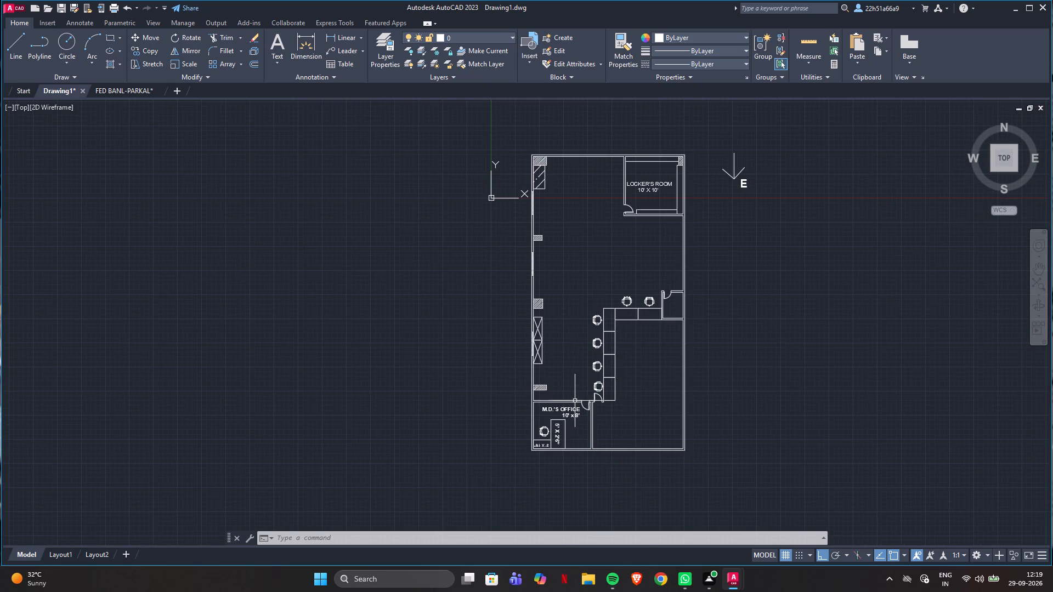
{"action": "scroll", "coordinate": [574, 413], "scroll_direction": "up", "scroll_amount": 3}
{"action": "left_click", "coordinate": [568, 406]}
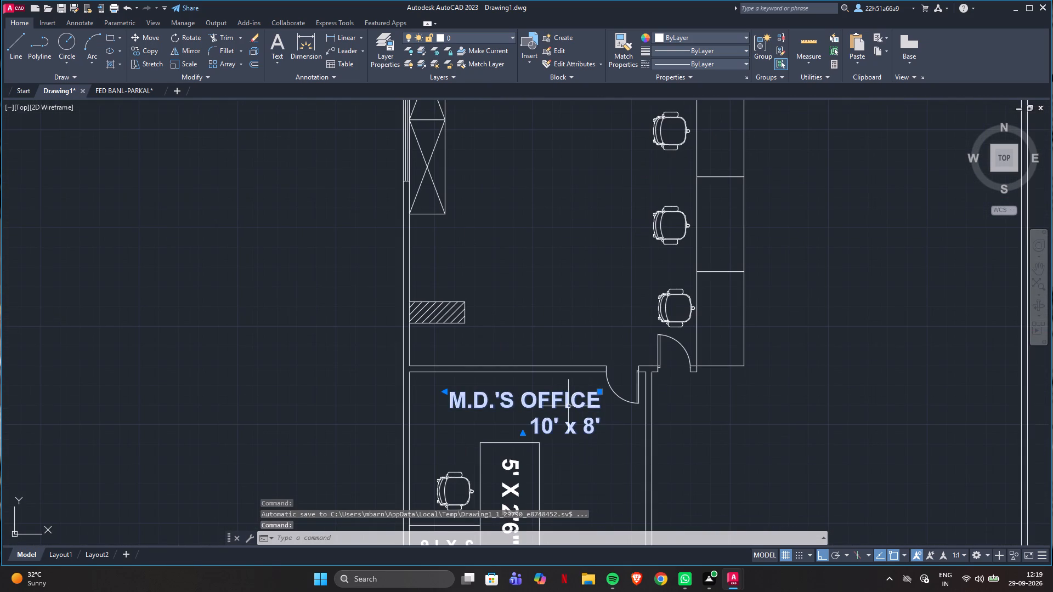
{"action": "key", "text": "ctrl+c"}
{"action": "scroll", "coordinate": [662, 474], "scroll_direction": "down", "scroll_amount": 2}
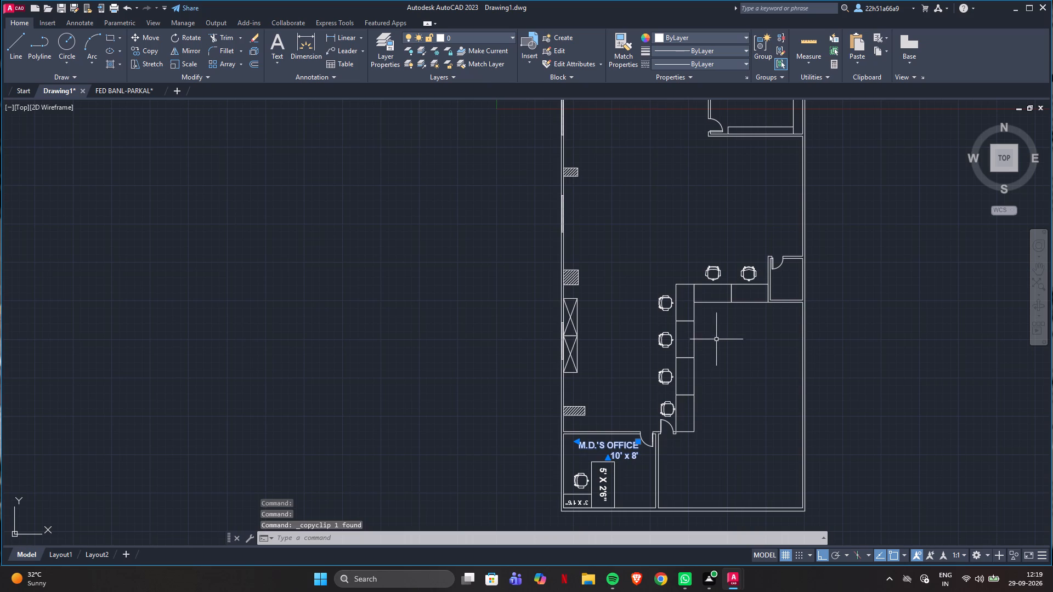
{"action": "key", "text": "ctrl+v"}
{"action": "scroll", "coordinate": [690, 327], "scroll_direction": "up", "scroll_amount": 3}
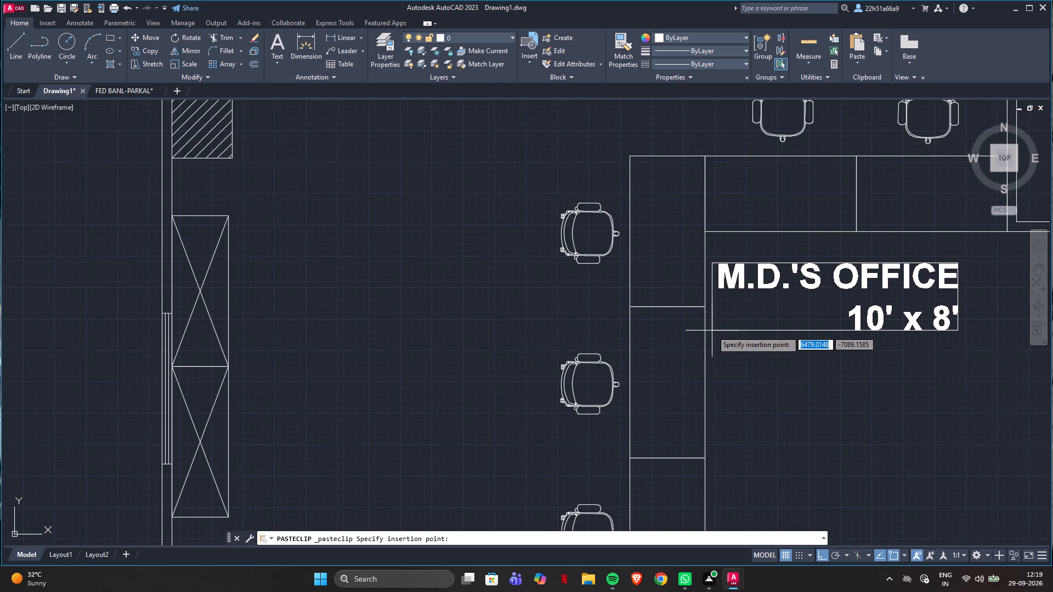
{"action": "left_click", "coordinate": [721, 325]}
Replace the text of the copied M.D.'S OFFICE label below the counter's upper run with AUDIT TABLE.
{"action": "double_click", "coordinate": [753, 273]}
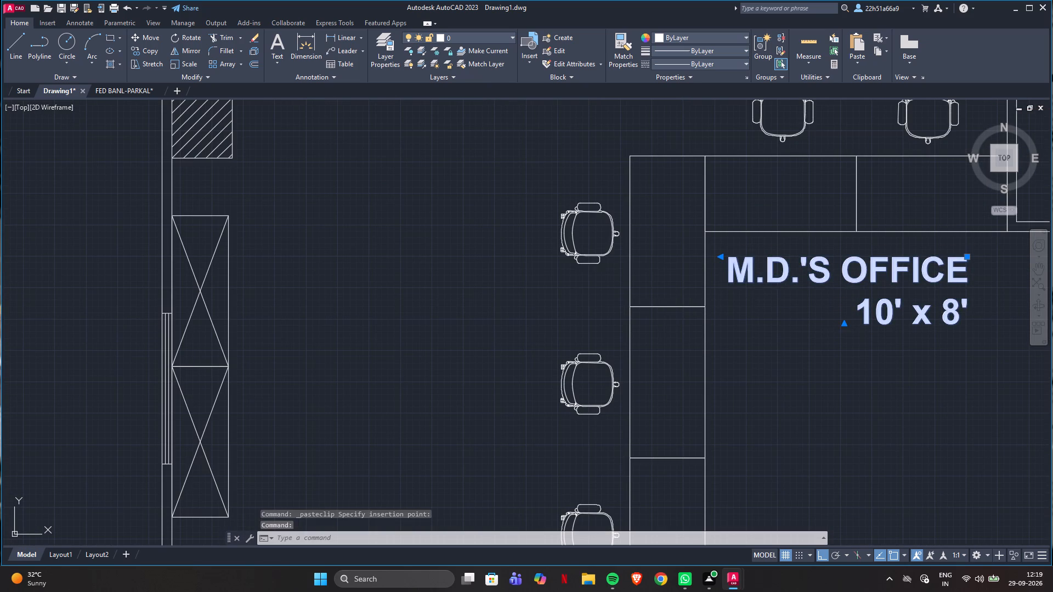
{"action": "key", "text": "ctrl+a"}
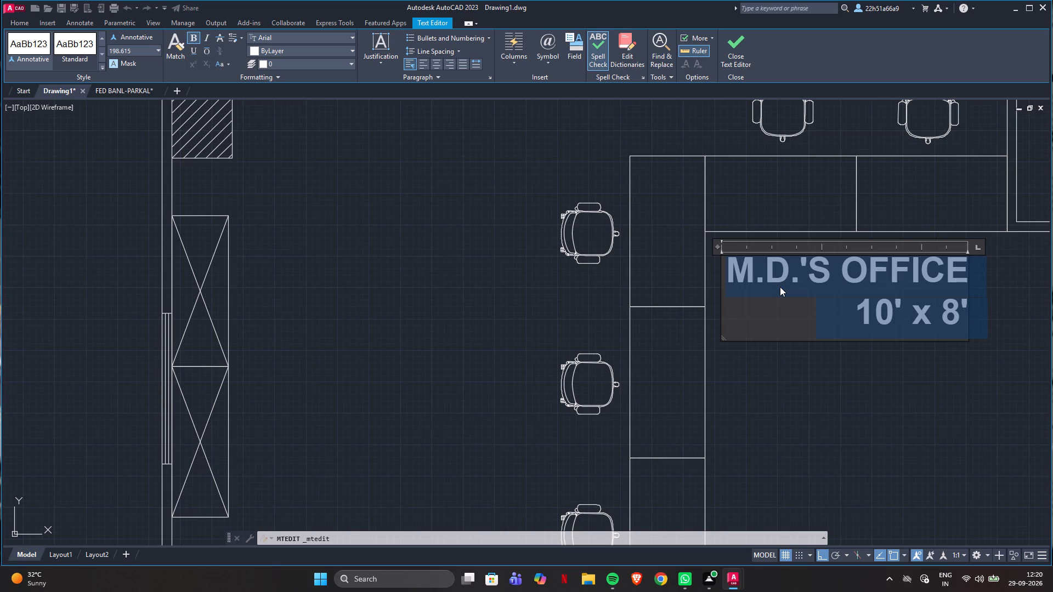
{"action": "type", "text": "au"}
{"action": "key", "text": "BackSpace"}
{"action": "key", "text": "BackSpace"}
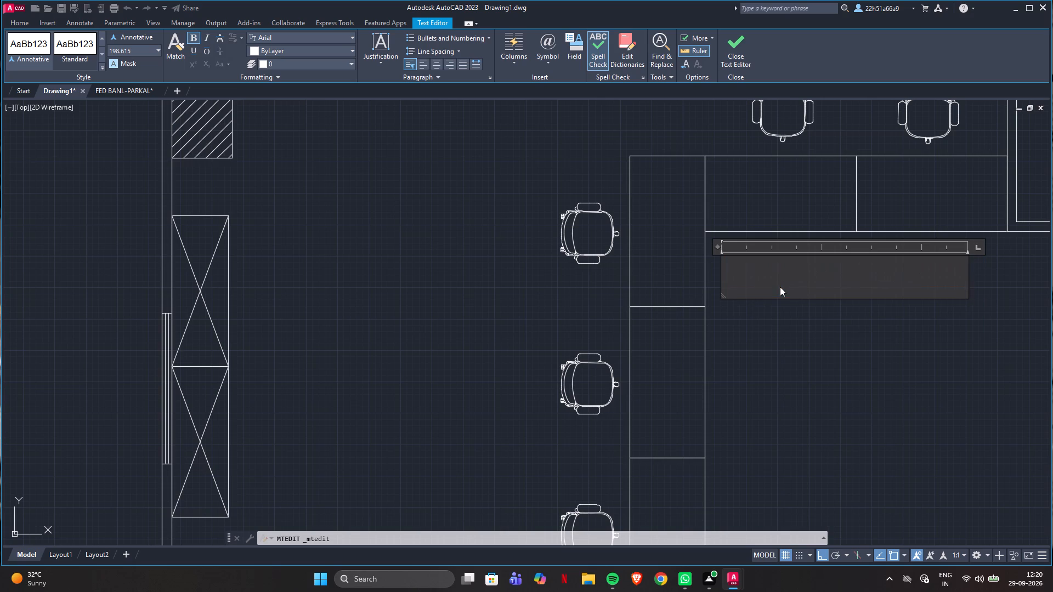
{"action": "key", "text": "shift+a"}
{"action": "type", "text": "udit"}
{"action": "key", "text": "BackSpace"}
{"action": "key", "text": "BackSpace"}
{"action": "key", "text": "BackSpace"}
{"action": "key", "text": "BackSpace"}
{"action": "type", "text": "UDIT"}
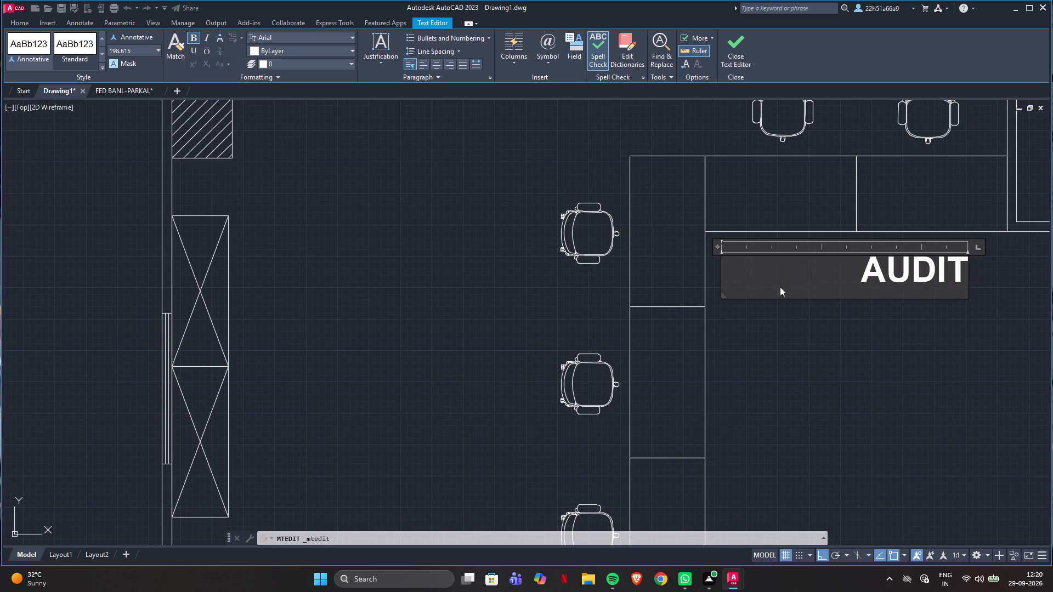
{"action": "key", "text": "shift+Return"}
{"action": "key", "text": "BackSpace"}
{"action": "key", "text": "space"}
{"action": "type", "text": "T"}
{"action": "type", "text": "ABLE"}
{"action": "key", "text": "shift+Return"}
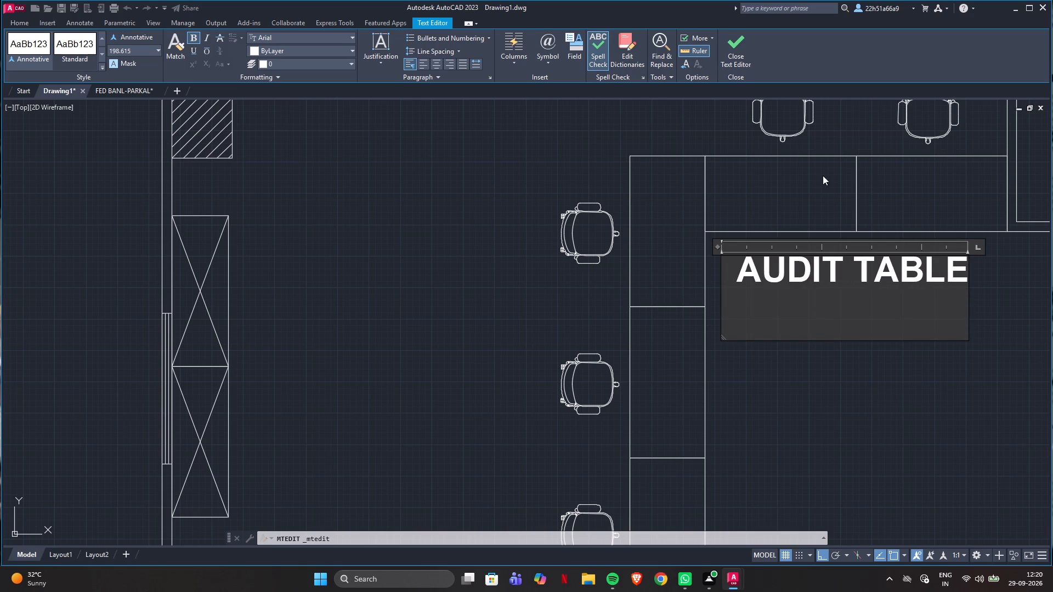
{"action": "left_click", "coordinate": [735, 47]}
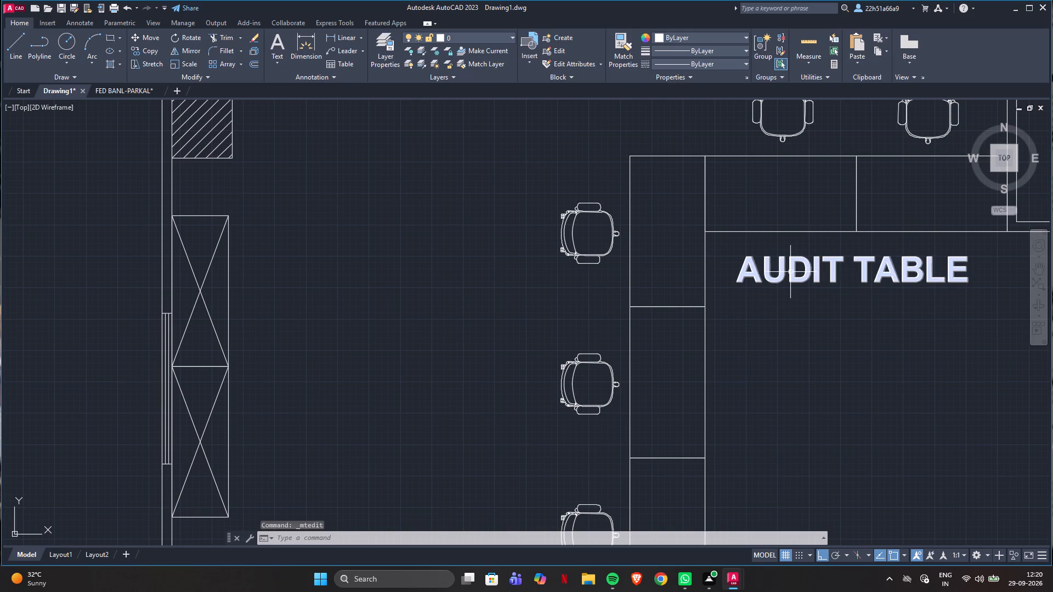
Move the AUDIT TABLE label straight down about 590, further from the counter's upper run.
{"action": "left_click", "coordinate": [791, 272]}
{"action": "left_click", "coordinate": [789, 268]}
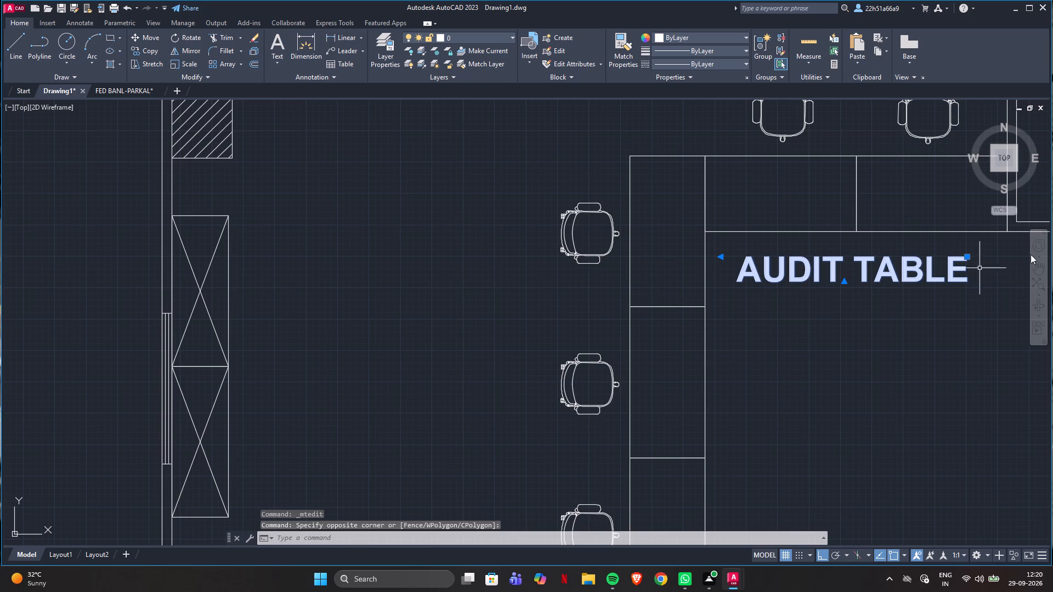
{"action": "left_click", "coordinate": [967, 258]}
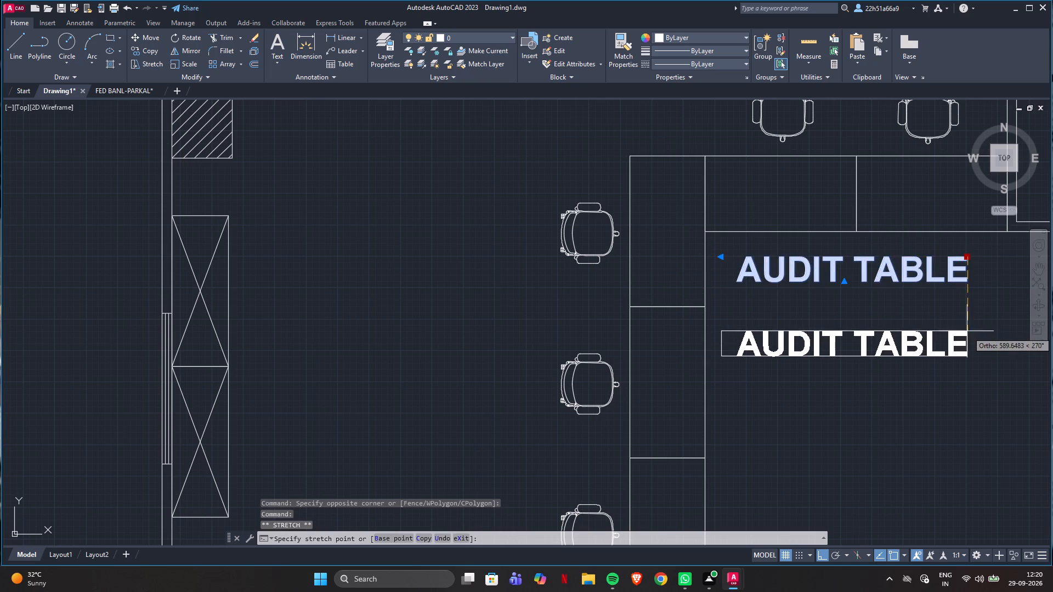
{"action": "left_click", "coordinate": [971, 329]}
Break the AUDIT TABLE label into two lines, one word each, and narrow its text frame to fit the words.
{"action": "double_click", "coordinate": [863, 343]}
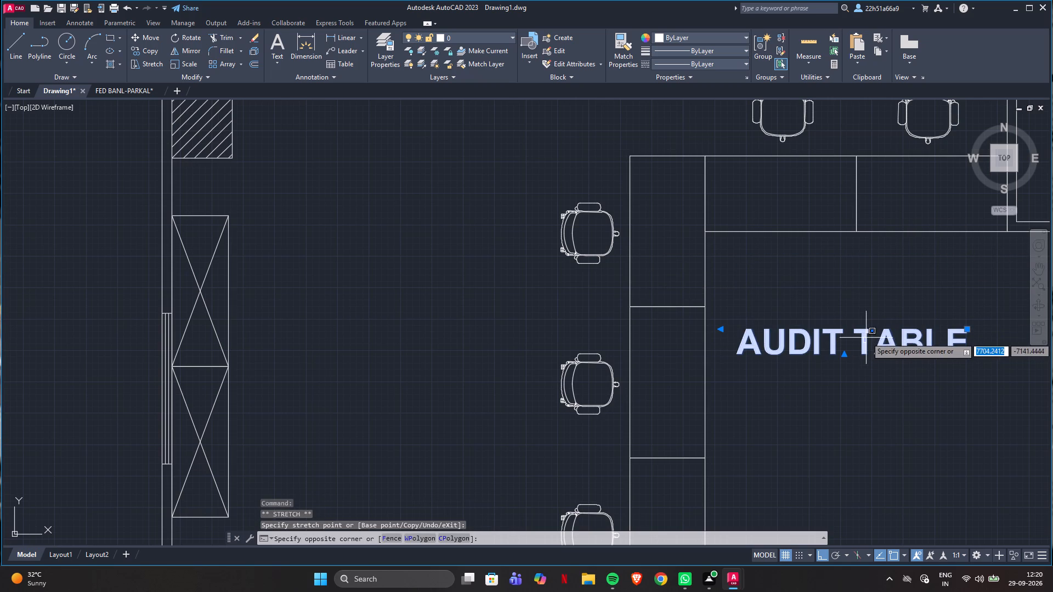
{"action": "double_click", "coordinate": [866, 335]}
{"action": "left_click", "coordinate": [862, 340]}
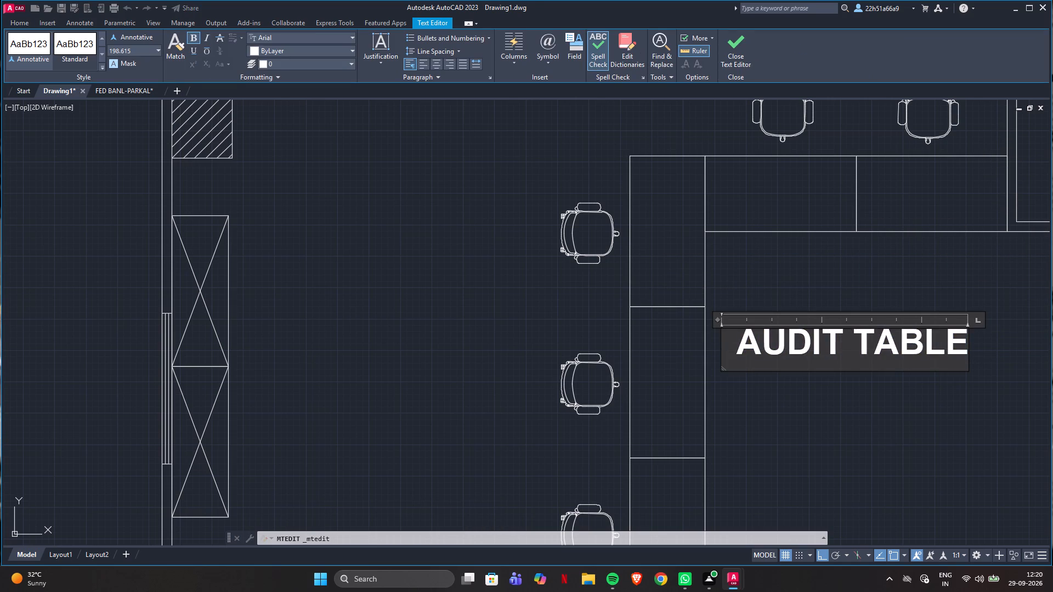
{"action": "key", "text": "Return"}
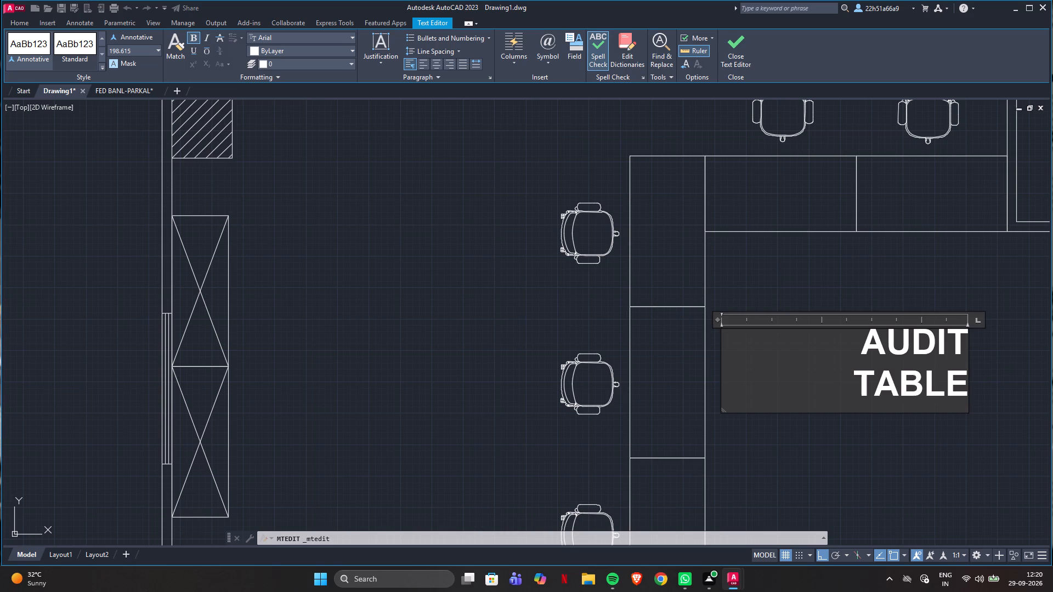
{"action": "left_click_drag", "start_coordinate": [716, 322], "coordinate": [852, 325]}
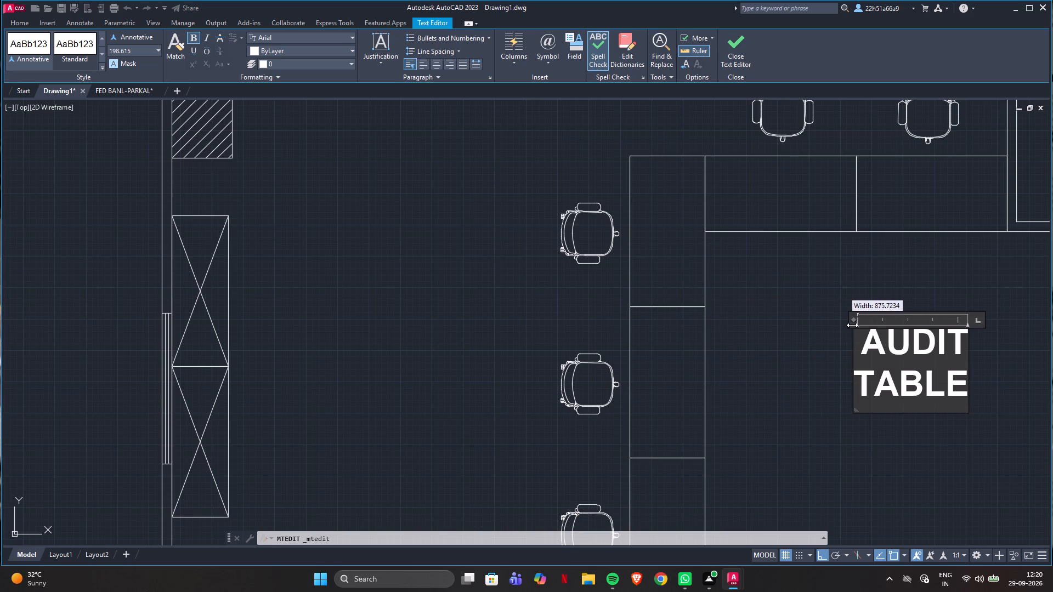
{"action": "left_click_drag", "start_coordinate": [852, 325], "coordinate": [857, 326]}
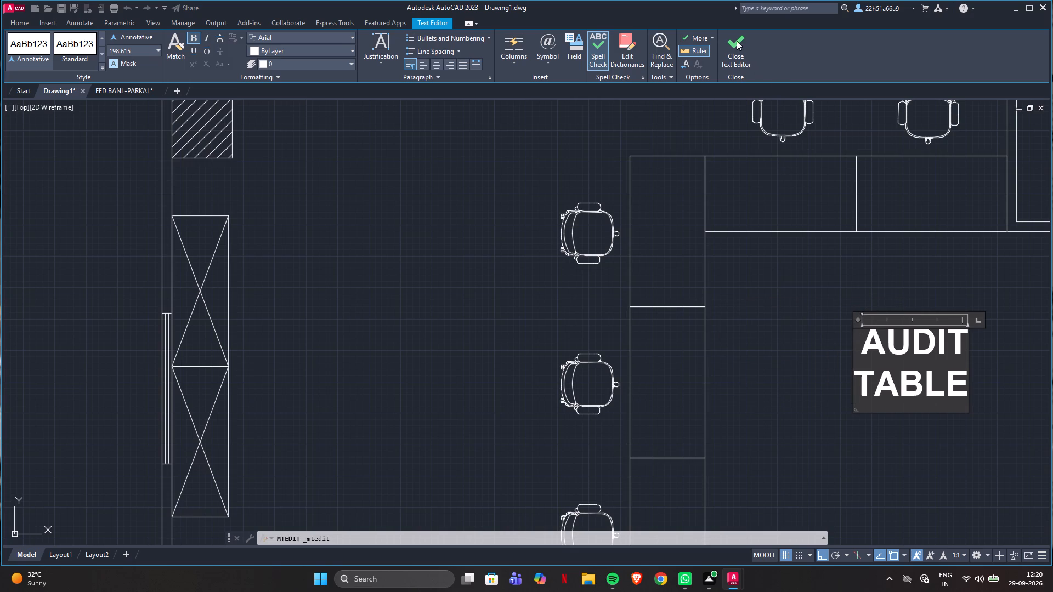
{"action": "left_click", "coordinate": [732, 40]}
Move the AUDIT TABLE label into the upper counter run's desk section next to the L-shaped corner, with Ortho off for the final placement.
{"action": "left_click", "coordinate": [888, 338]}
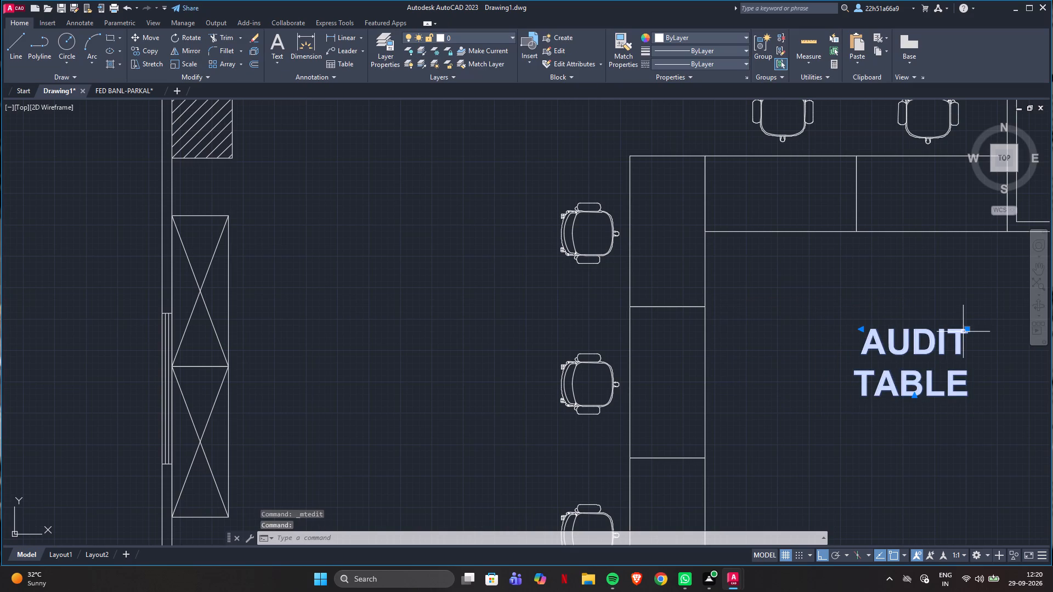
{"action": "left_click", "coordinate": [966, 329]}
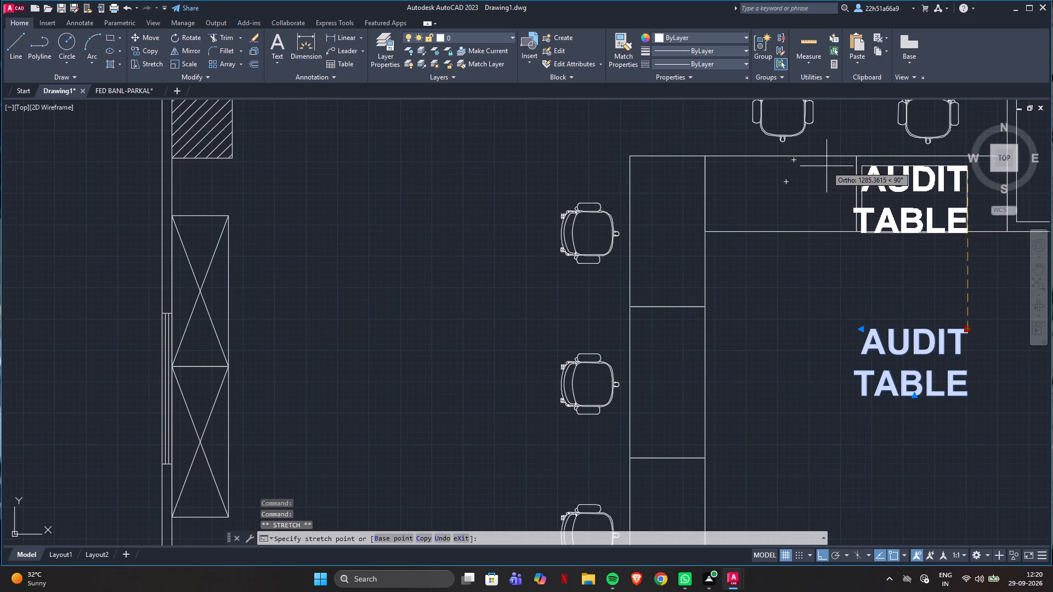
{"action": "left_click", "coordinate": [837, 167]}
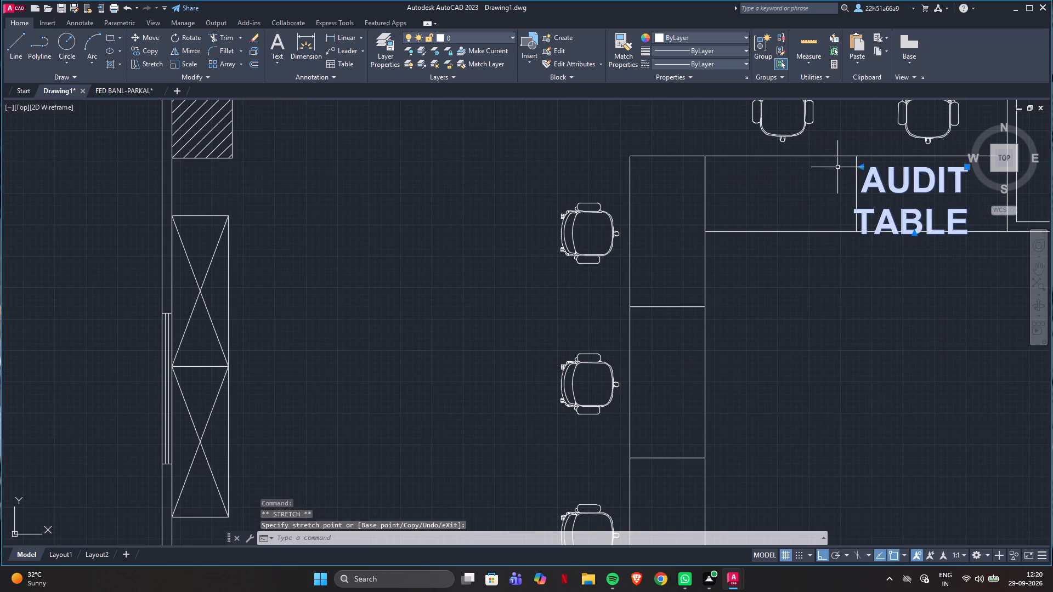
{"action": "left_click", "coordinate": [879, 177]}
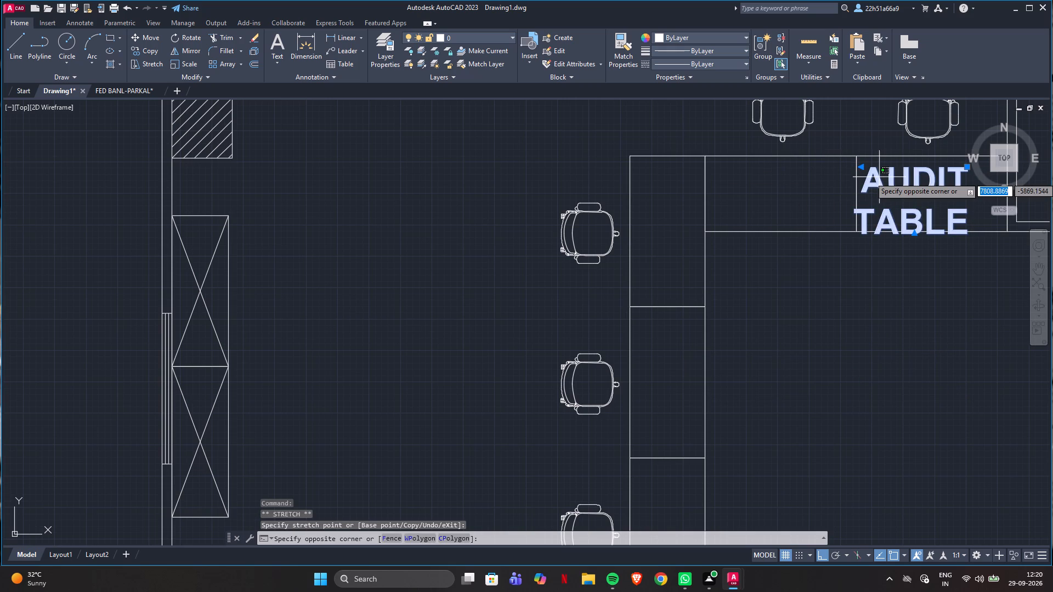
{"action": "left_click", "coordinate": [965, 179]}
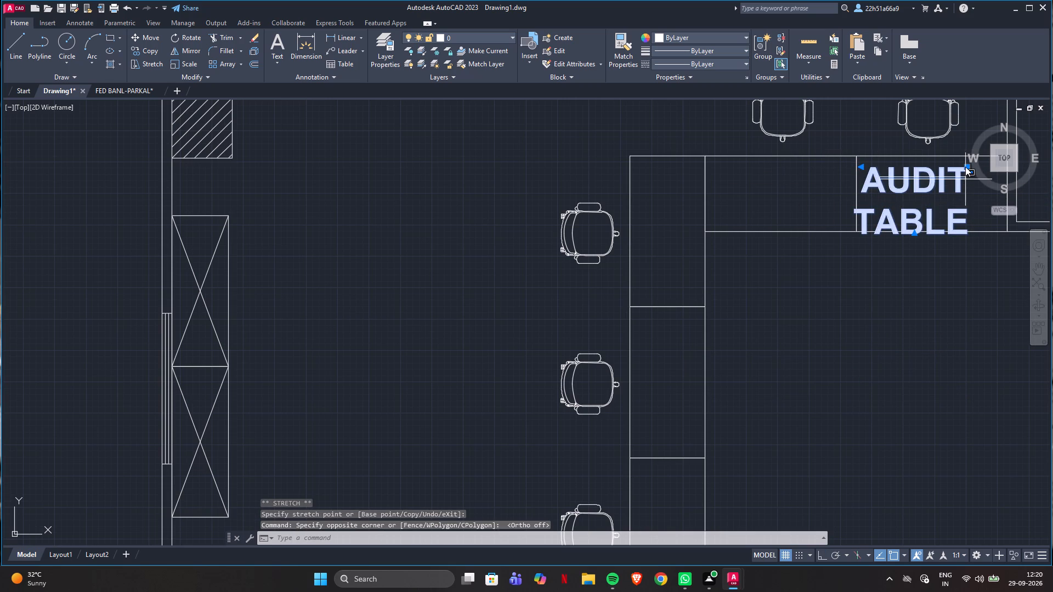
{"action": "left_click", "coordinate": [967, 167]}
{"action": "left_click", "coordinate": [948, 206]}
{"action": "left_click", "coordinate": [958, 187]}
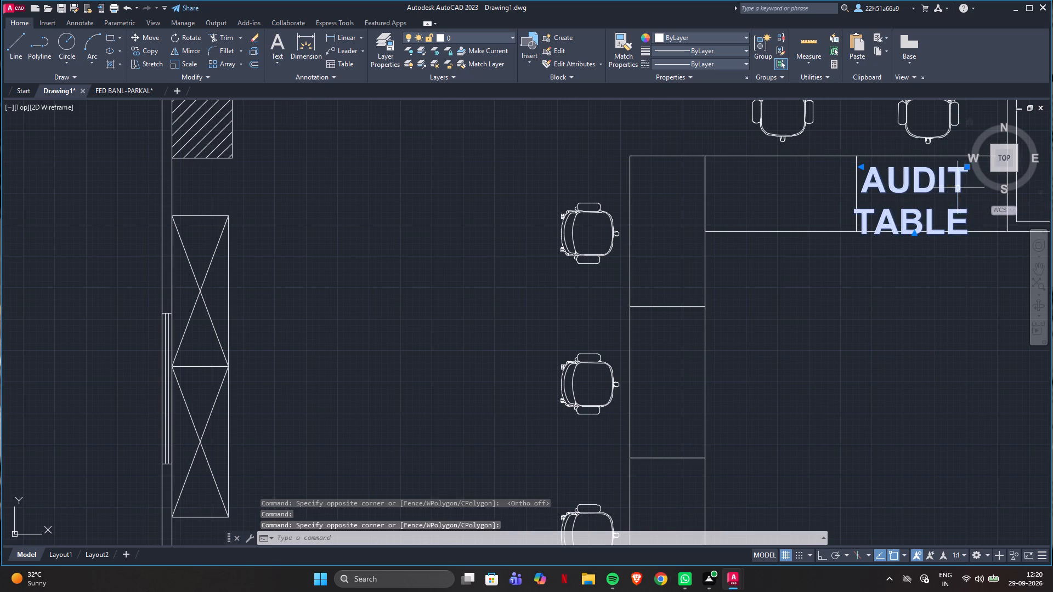
{"action": "scroll", "coordinate": [823, 274], "scroll_direction": "down", "scroll_amount": 3}
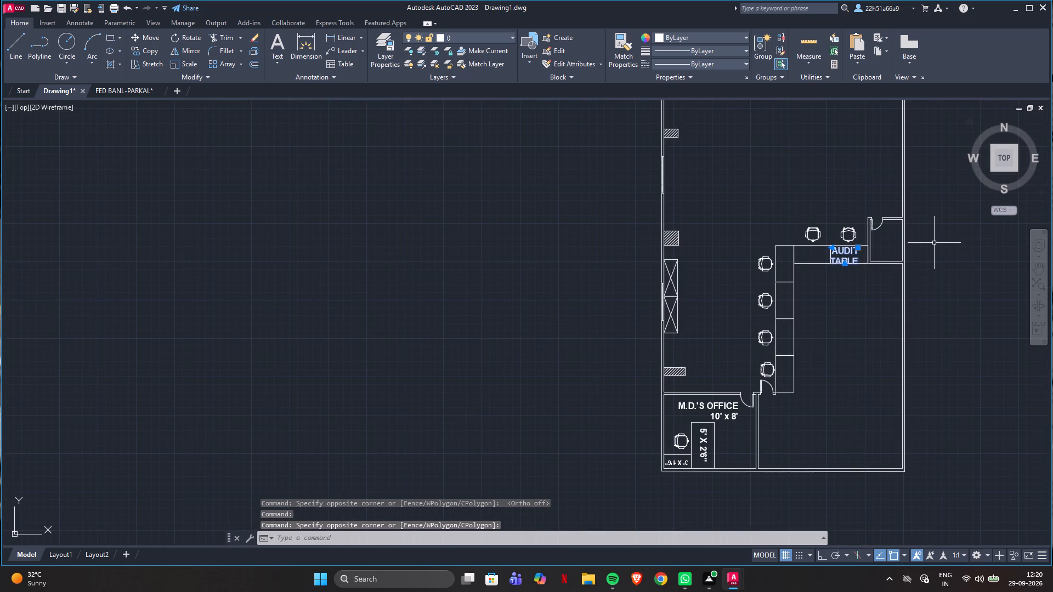
{"action": "scroll", "coordinate": [934, 244], "scroll_direction": "up", "scroll_amount": 2}
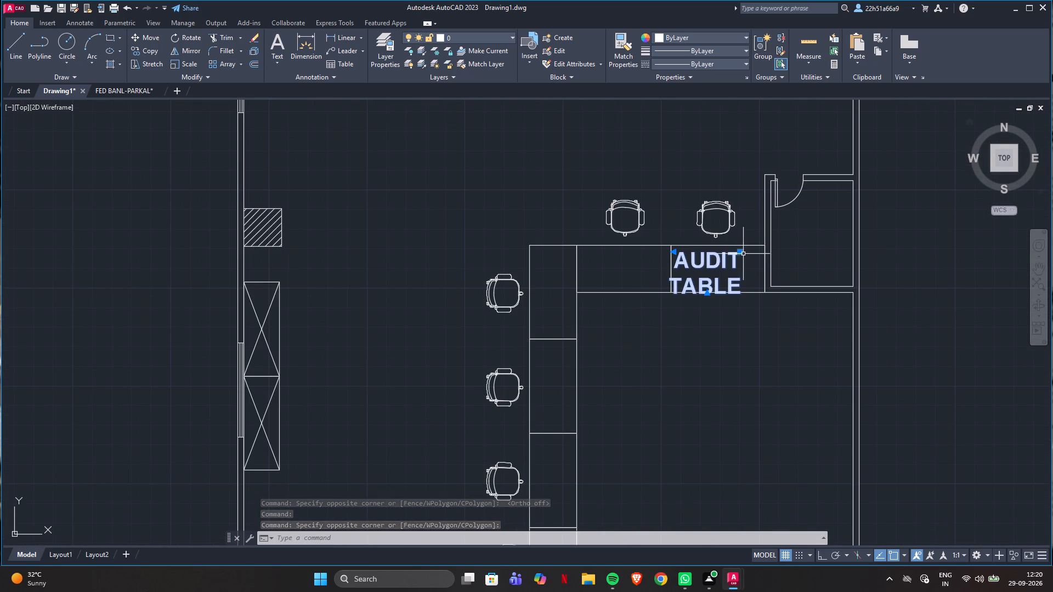
{"action": "left_click", "coordinate": [743, 254]}
{"action": "scroll", "coordinate": [665, 255], "scroll_direction": "up", "scroll_amount": 2}
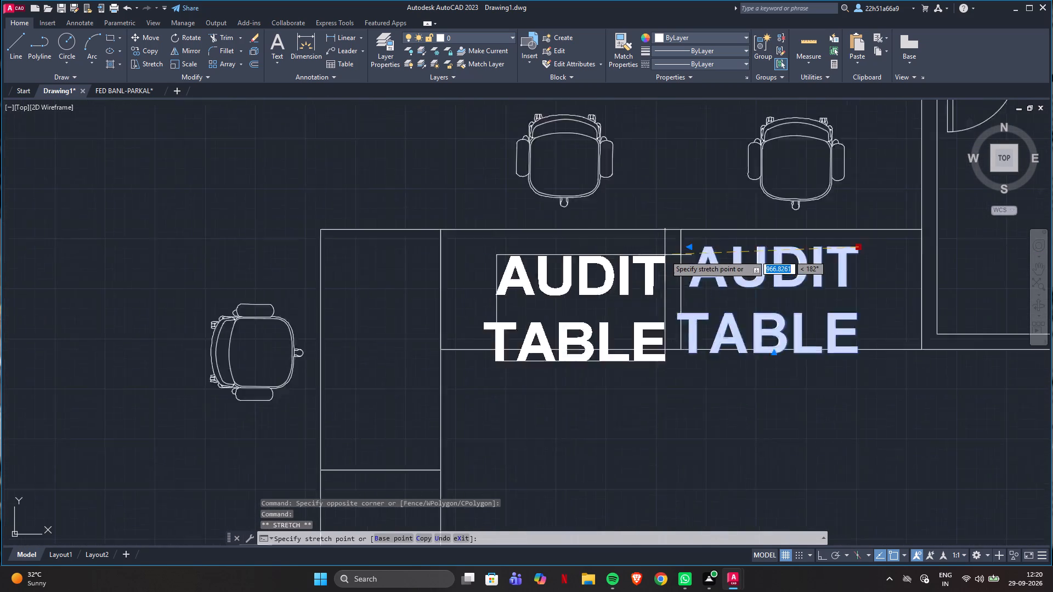
{"action": "scroll", "coordinate": [665, 255], "scroll_direction": "up", "scroll_amount": 1}
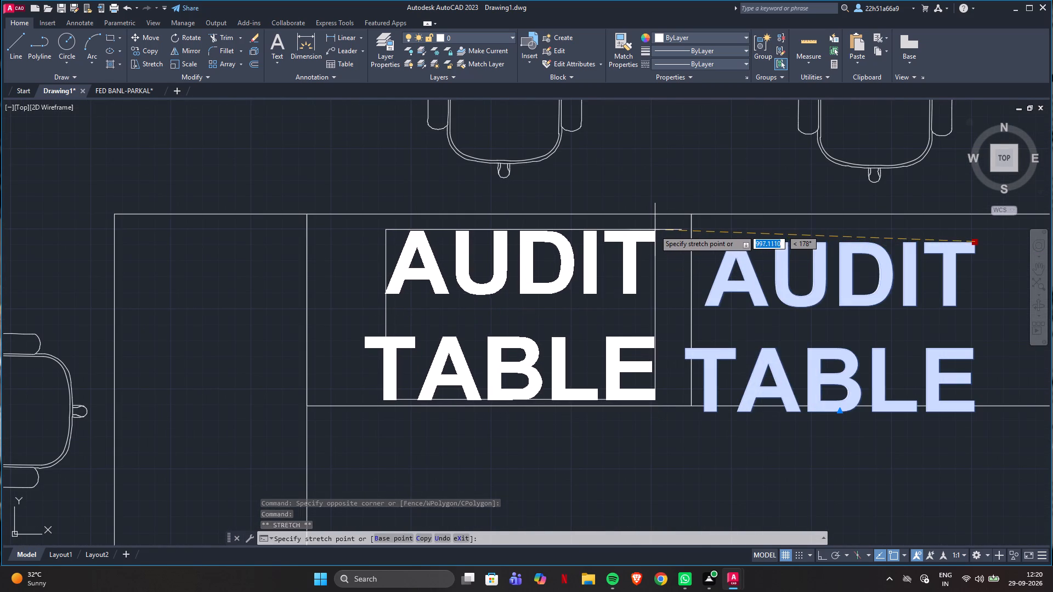
{"action": "left_click", "coordinate": [646, 229]}
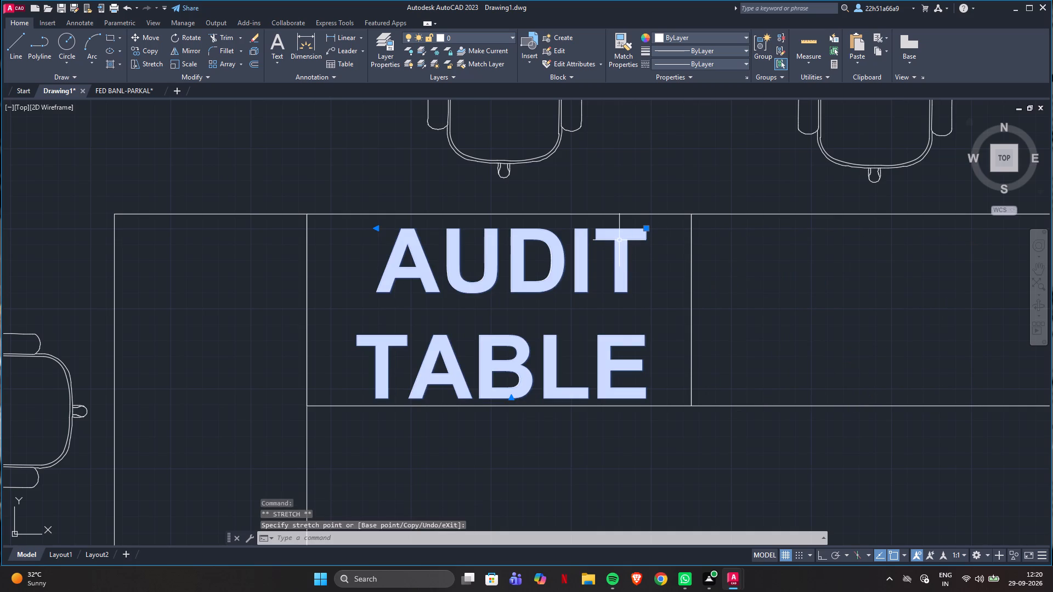
Copy the AUDIT TABLE label about 1191 across into the adjoining desk section beside the small room.
{"action": "left_click", "coordinate": [619, 240]}
{"action": "type", "text": "CO"}
{"action": "key", "text": "Return"}
{"action": "left_click", "coordinate": [634, 237]}
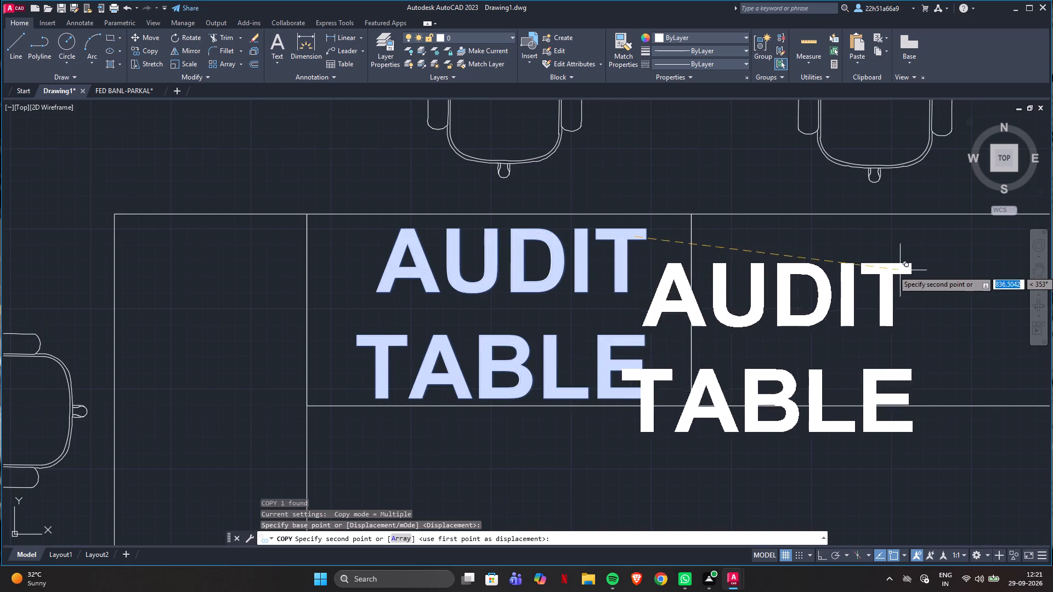
{"action": "scroll", "coordinate": [791, 286], "scroll_direction": "down", "scroll_amount": 1}
{"action": "left_click", "coordinate": [931, 256]}
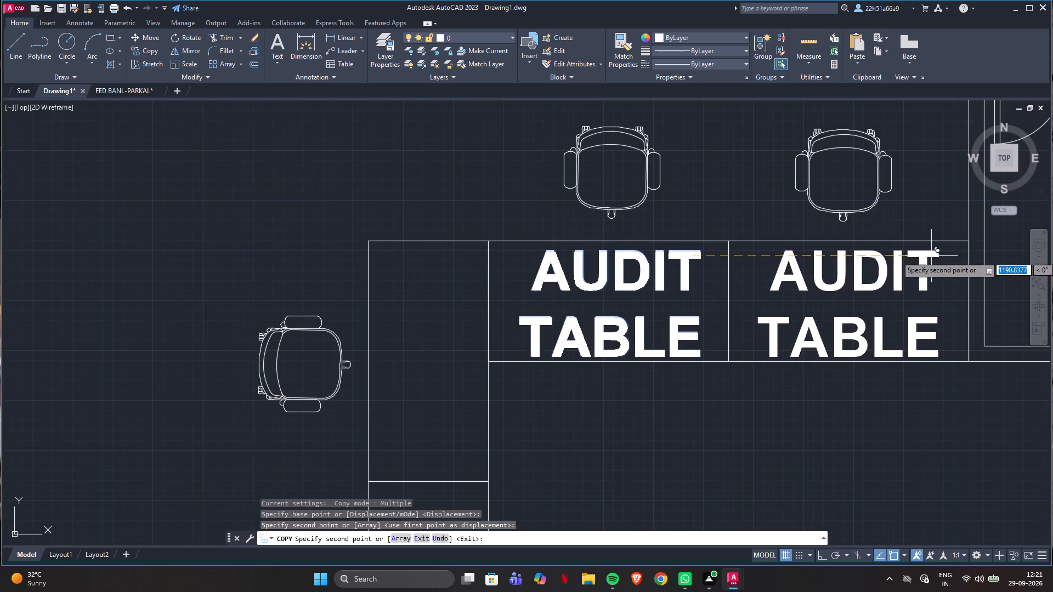
{"action": "key", "text": "Escape"}
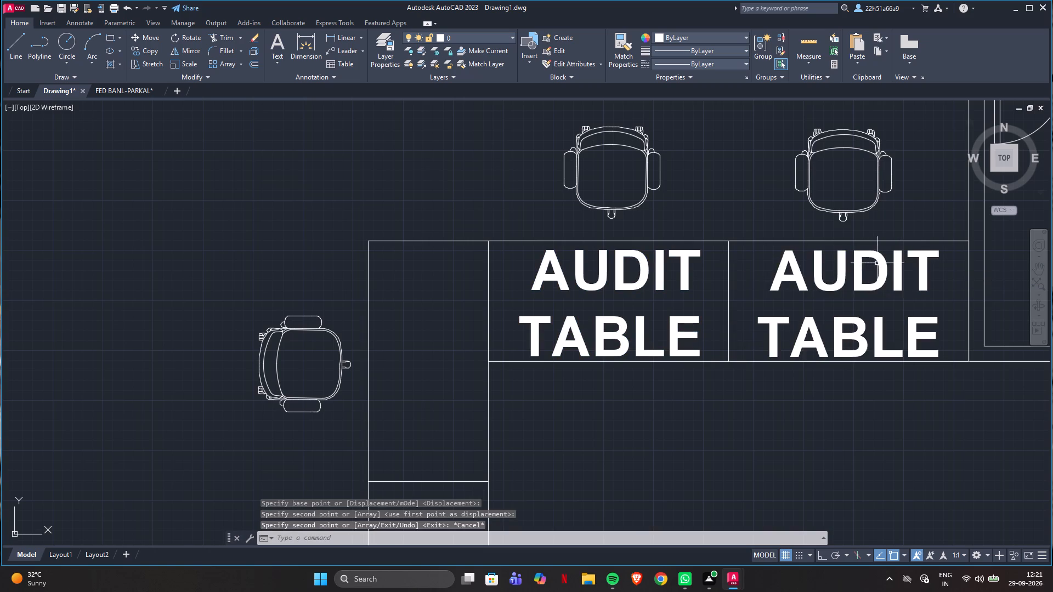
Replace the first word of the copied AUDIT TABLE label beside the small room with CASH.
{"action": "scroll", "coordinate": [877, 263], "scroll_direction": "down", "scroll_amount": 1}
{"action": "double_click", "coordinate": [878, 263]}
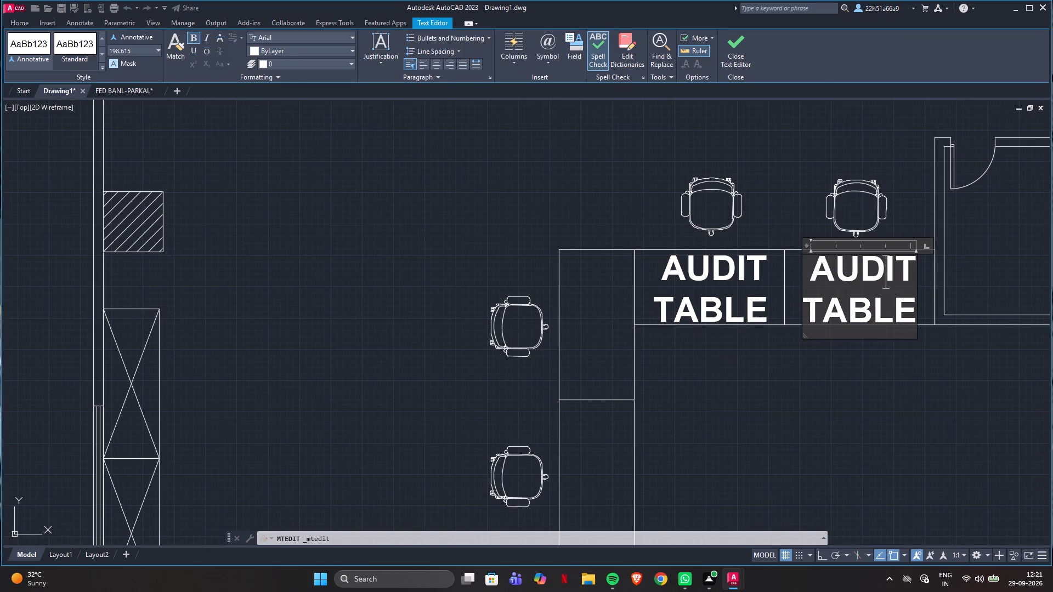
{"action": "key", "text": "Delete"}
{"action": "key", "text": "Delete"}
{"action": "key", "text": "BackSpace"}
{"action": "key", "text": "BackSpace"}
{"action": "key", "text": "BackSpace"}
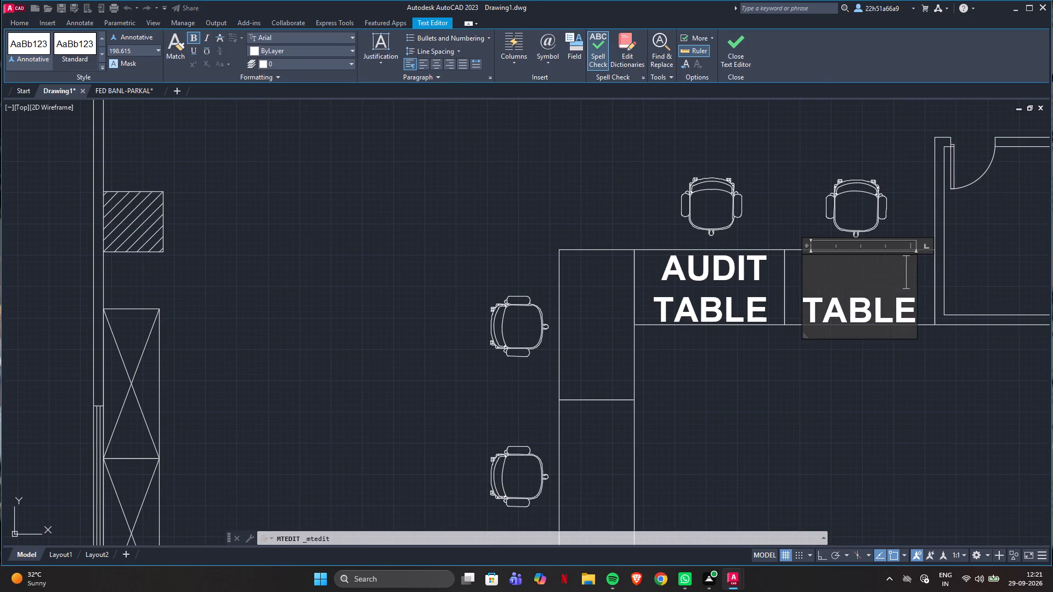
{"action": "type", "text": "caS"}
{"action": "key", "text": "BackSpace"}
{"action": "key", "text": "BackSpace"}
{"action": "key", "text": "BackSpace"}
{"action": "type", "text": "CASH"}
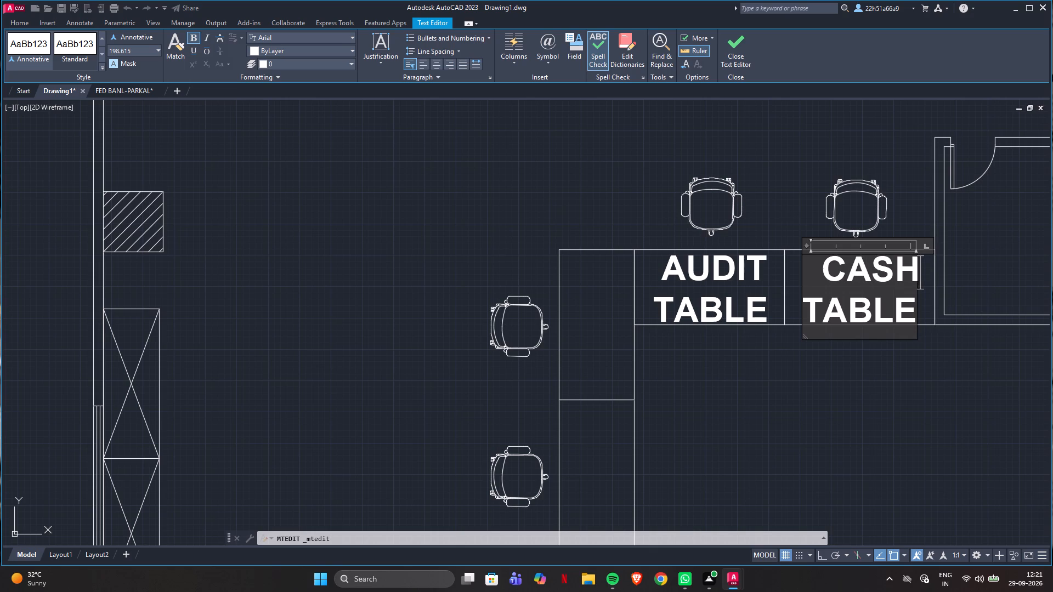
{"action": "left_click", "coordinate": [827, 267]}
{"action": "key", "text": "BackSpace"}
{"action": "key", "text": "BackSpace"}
Replace the copied label's entire text with CASH and COUNTER on two separate lines.
{"action": "left_click", "coordinate": [886, 305]}
{"action": "key", "text": "ctrl+a"}
{"action": "key", "text": "BackSpace"}
{"action": "type", "text": "CASH"}
{"action": "key", "text": "shift+Return"}
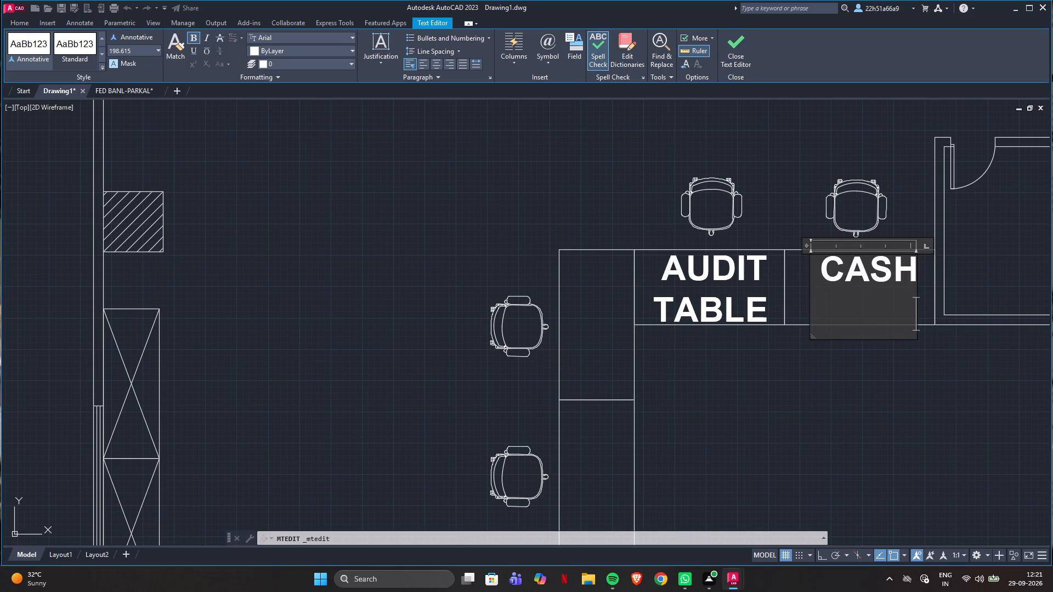
{"action": "type", "text": "COUNTER"}
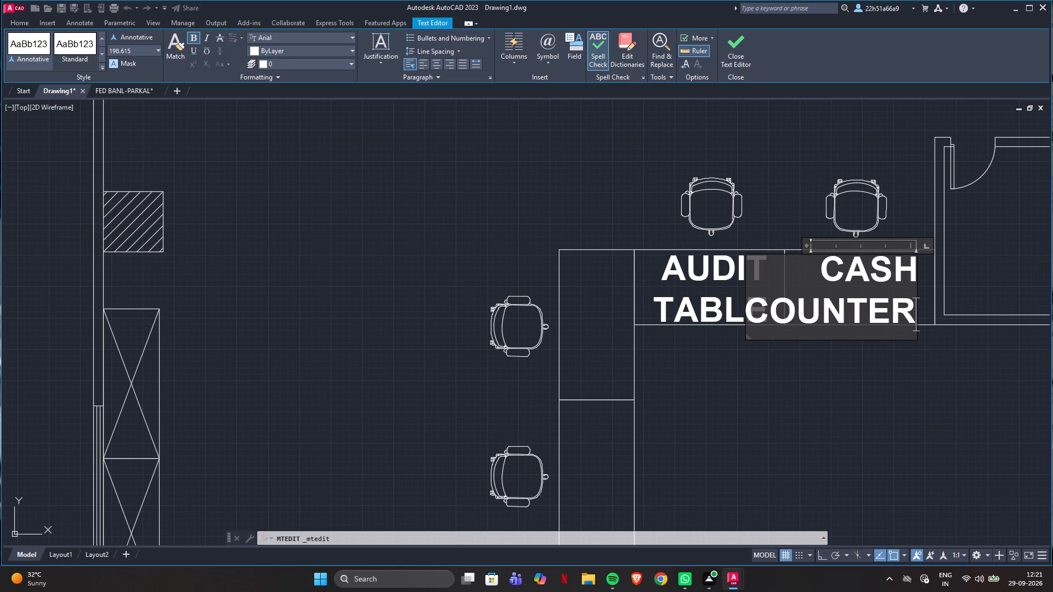
Widen the CASH COUNTER label's text frame to fit the longer word, centre its lines and finish editing.
{"action": "left_click", "coordinate": [825, 272]}
{"action": "left_click", "coordinate": [824, 272]}
{"action": "key", "text": "BackSpace"}
{"action": "key", "text": "BackSpace"}
{"action": "left_click_drag", "start_coordinate": [806, 245], "coordinate": [736, 249]}
{"action": "key", "text": "BackSpace"}
{"action": "key", "text": "BackSpace"}
{"action": "key", "text": "BackSpace"}
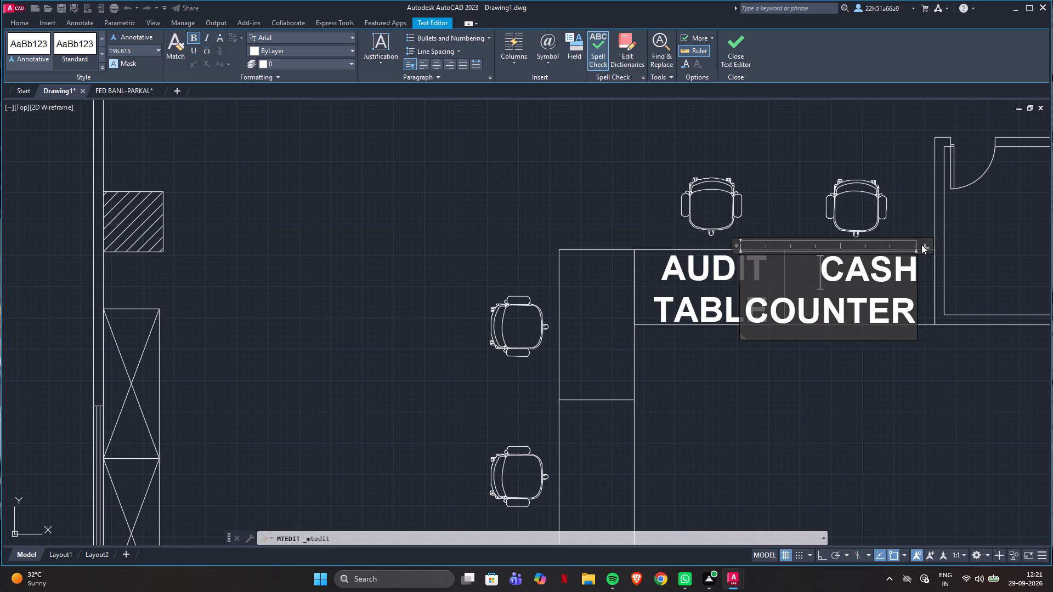
{"action": "left_click_drag", "start_coordinate": [929, 247], "coordinate": [901, 248]}
{"action": "left_click_drag", "start_coordinate": [919, 246], "coordinate": [904, 245]}
{"action": "left_click", "coordinate": [437, 64]}
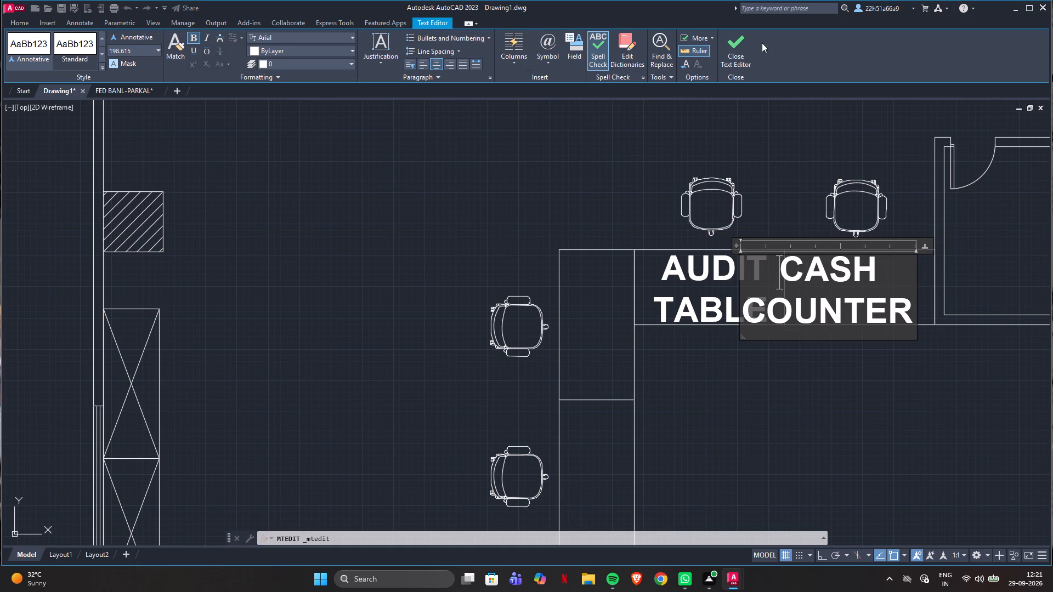
{"action": "left_click", "coordinate": [744, 47]}
Shift the CASH COUNTER label about 286 across, clear of the AUDIT TABLE label, into its desk section by the small room.
{"action": "left_click", "coordinate": [839, 273]}
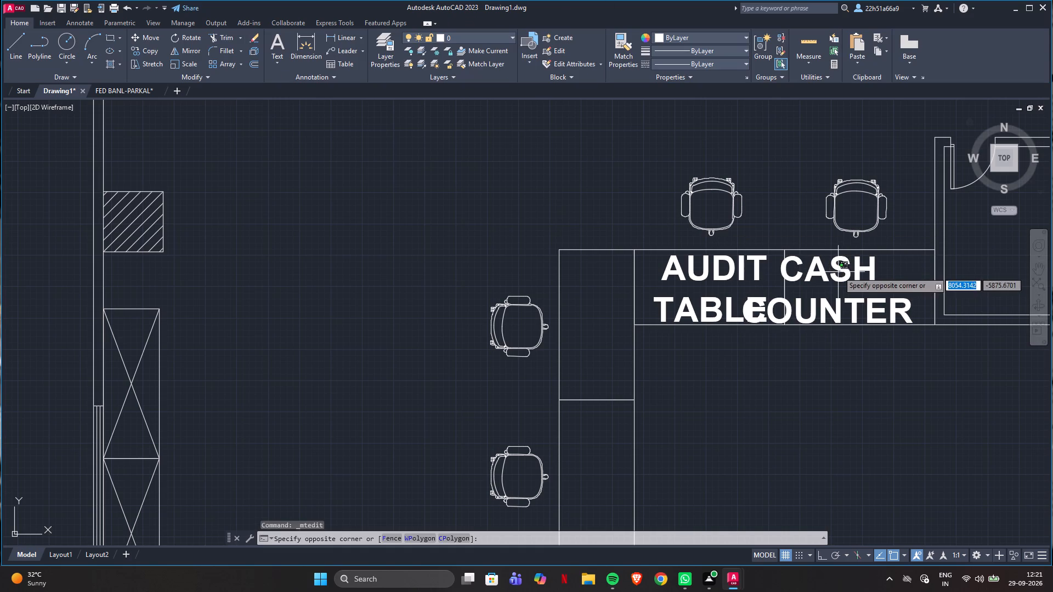
{"action": "left_click", "coordinate": [850, 267]}
{"action": "left_click", "coordinate": [843, 267]}
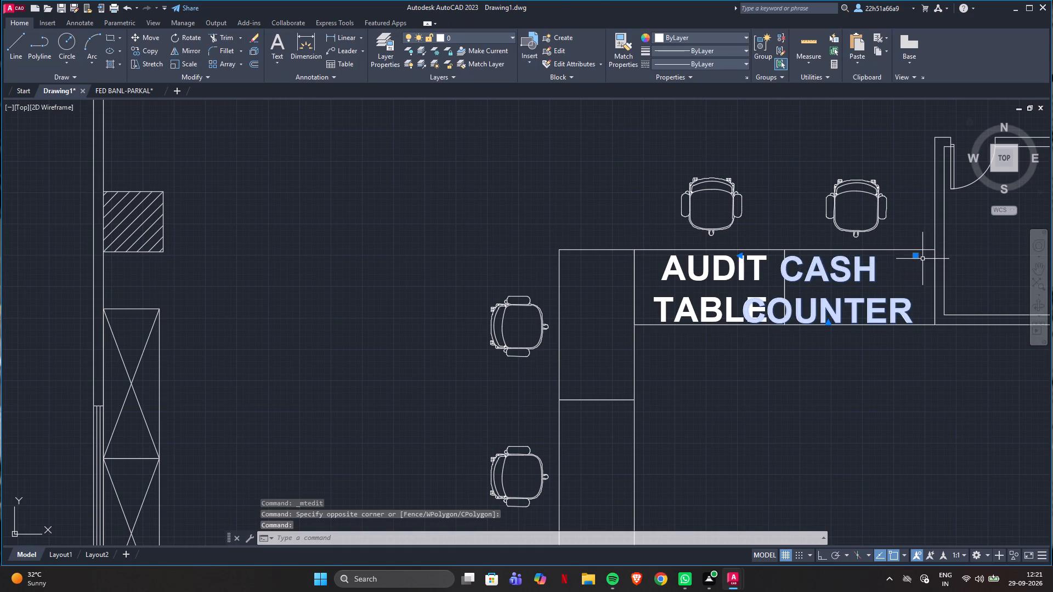
{"action": "left_click", "coordinate": [917, 257]}
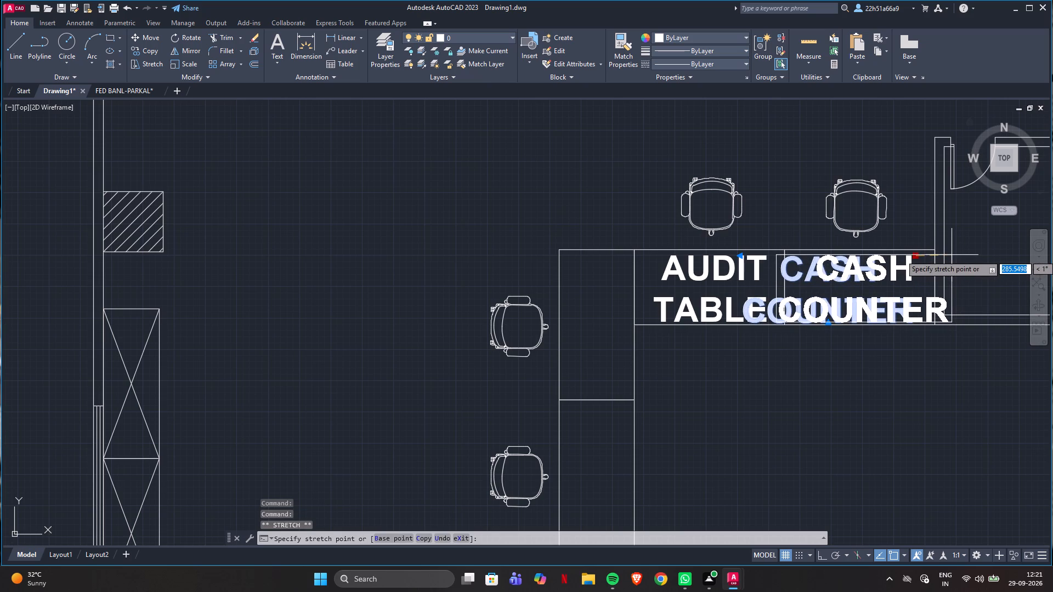
{"action": "left_click", "coordinate": [952, 255]}
Copy the AUDIT TABLE and CASH COUNTER labels together so that the AUDIT TABLE copy sits inside the small room beside the counter.
{"action": "scroll", "coordinate": [914, 314], "scroll_direction": "down", "scroll_amount": 1}
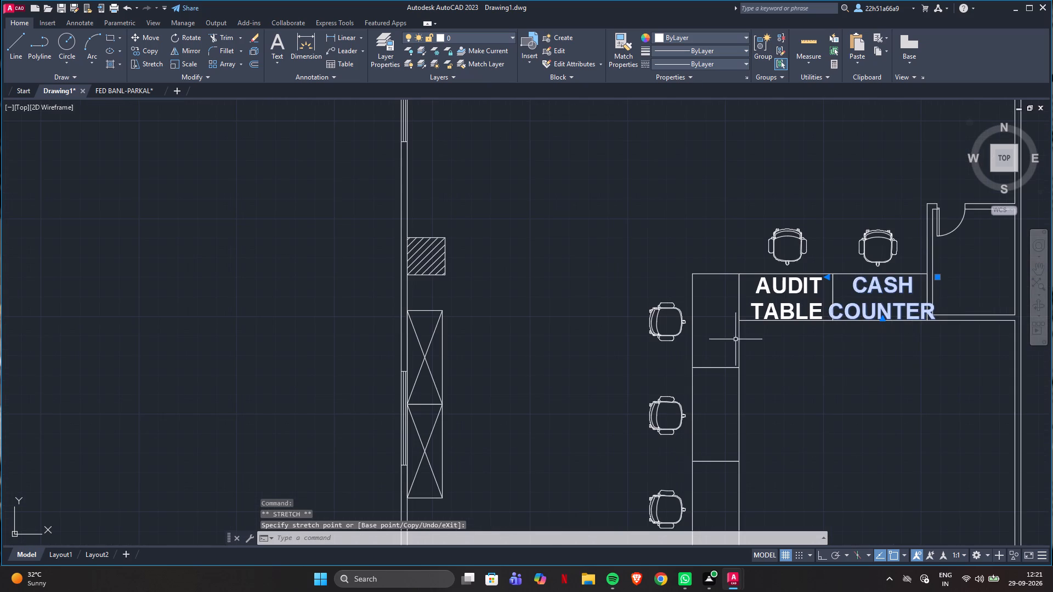
{"action": "scroll", "coordinate": [782, 346], "scroll_direction": "down", "scroll_amount": 1}
{"action": "left_click", "coordinate": [783, 312]}
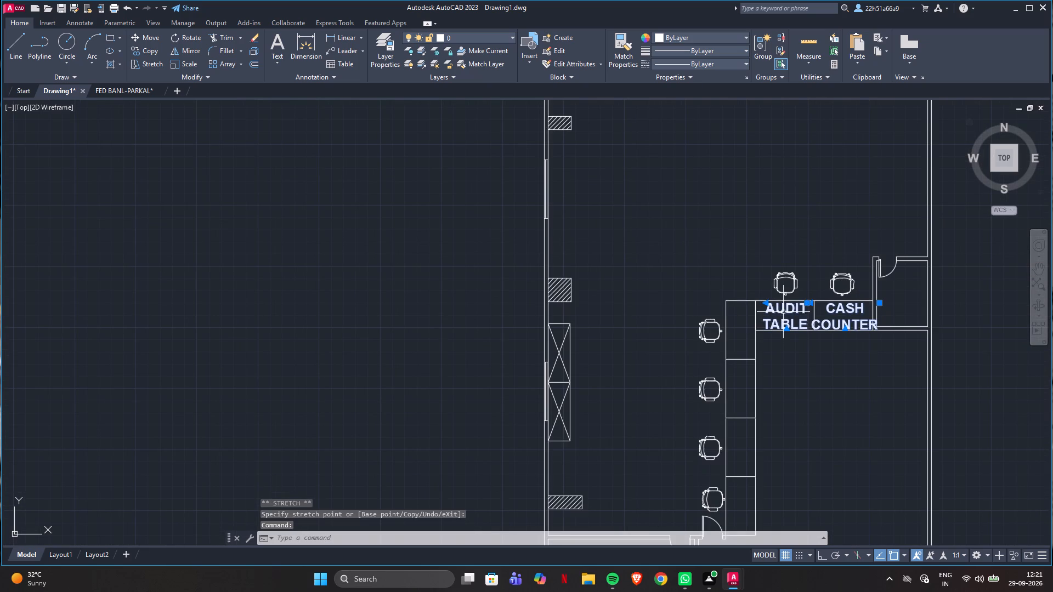
{"action": "type", "text": "CO"}
{"action": "key", "text": "Return"}
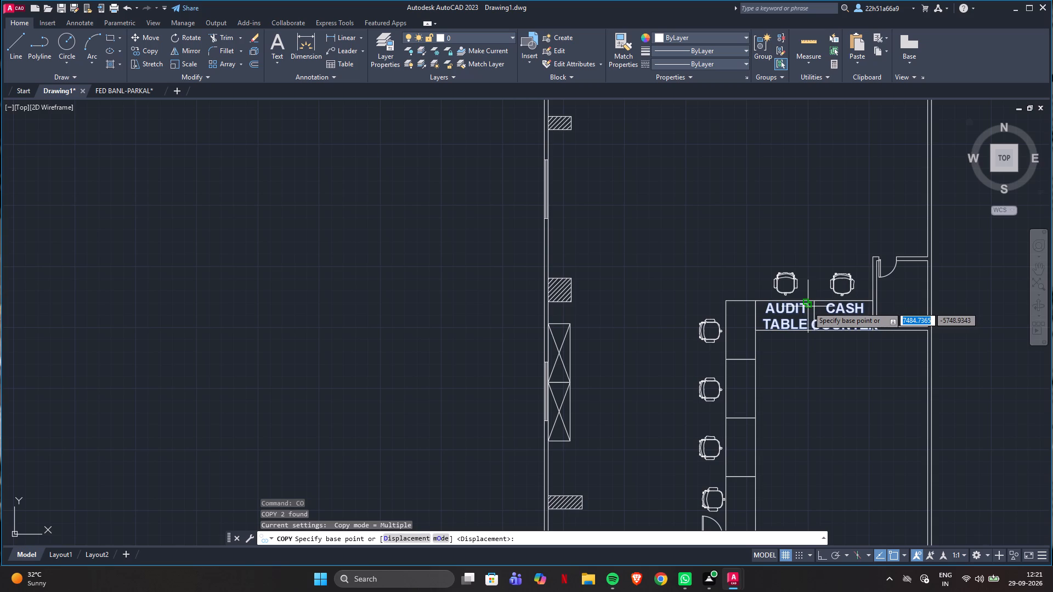
{"action": "left_click", "coordinate": [808, 306]}
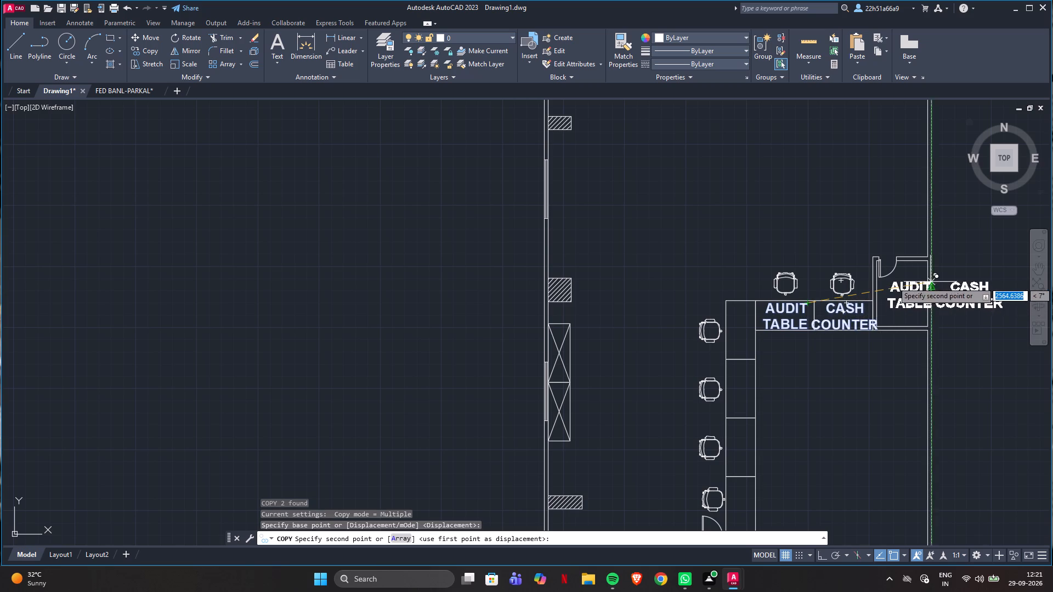
{"action": "scroll", "coordinate": [924, 282], "scroll_direction": "up", "scroll_amount": 2}
{"action": "left_click", "coordinate": [924, 282]}
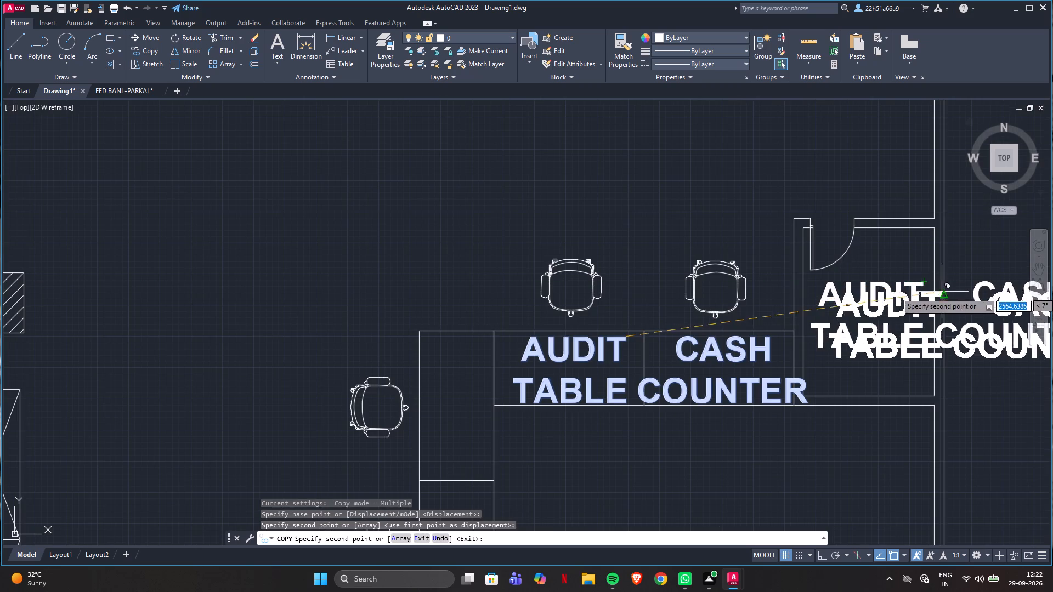
{"action": "key", "text": "Escape"}
Erase the surplus CASH COUNTER copy lying across the outer wall beside the small room.
{"action": "left_click", "coordinate": [949, 328]}
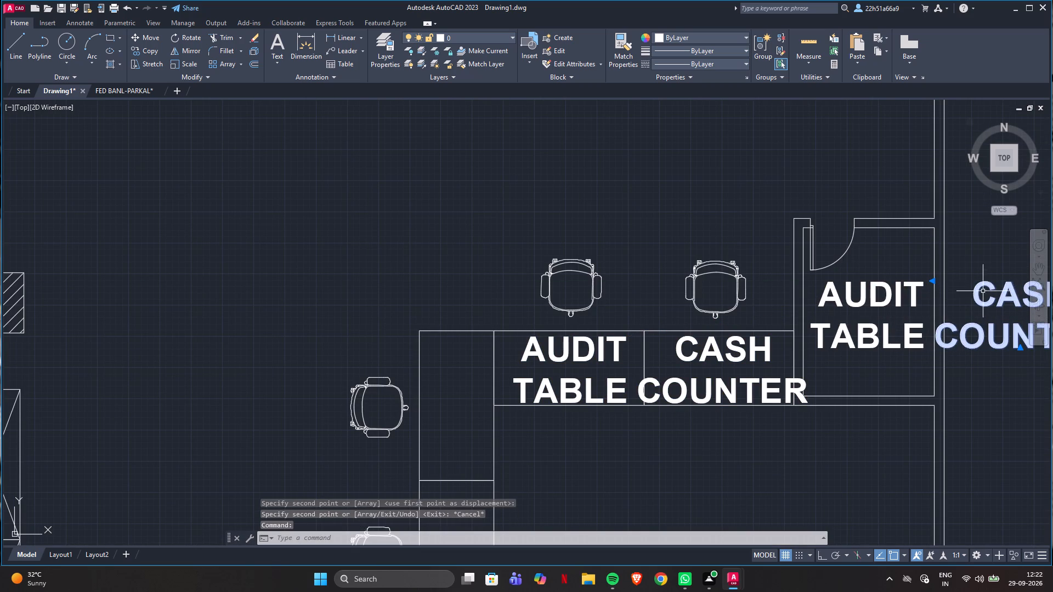
{"action": "key", "text": "Delete"}
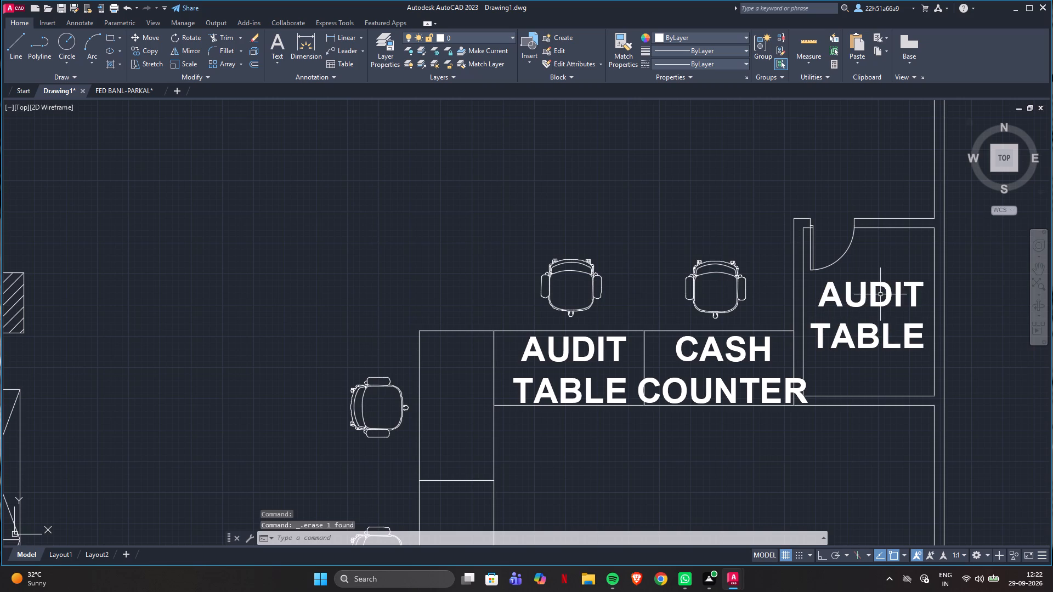
Change the label inside the small room to TOILET with 5' X 4' on a second line.
{"action": "double_click", "coordinate": [880, 294]}
{"action": "double_click", "coordinate": [875, 292]}
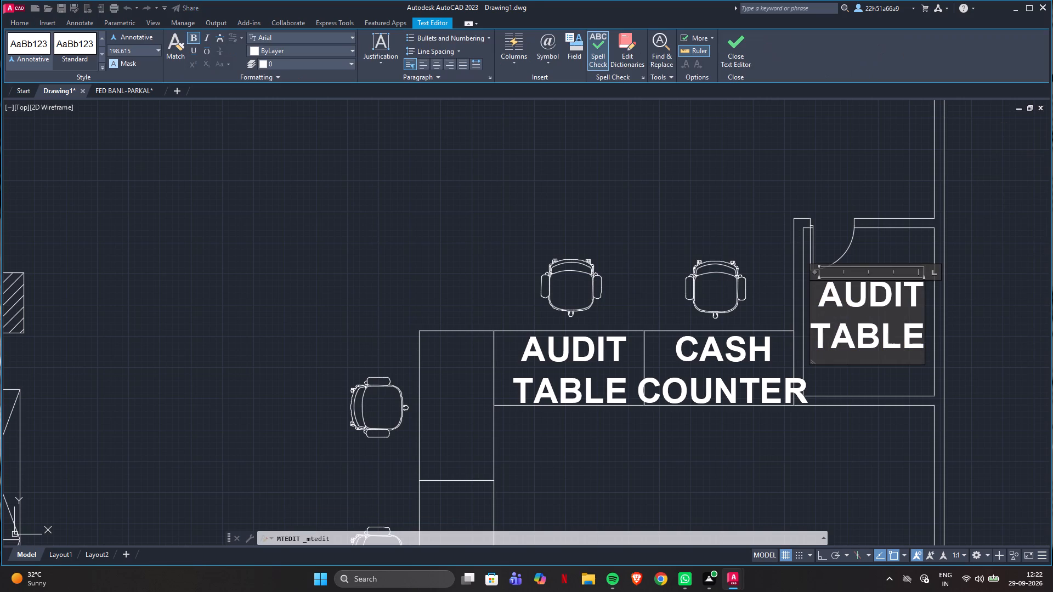
{"action": "key", "text": "ctrl+a"}
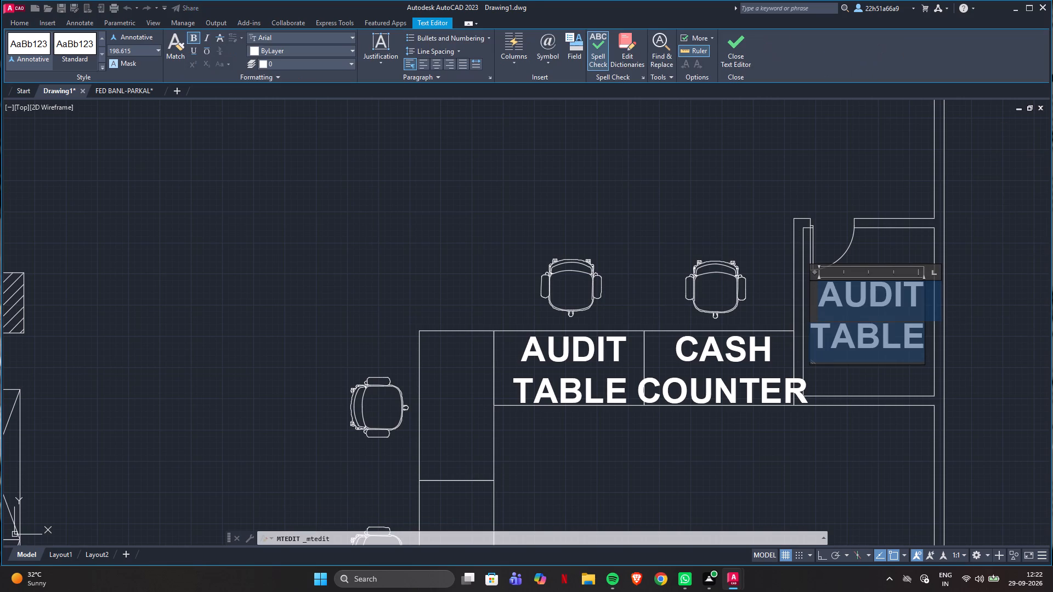
{"action": "type", "text": "TOILET"}
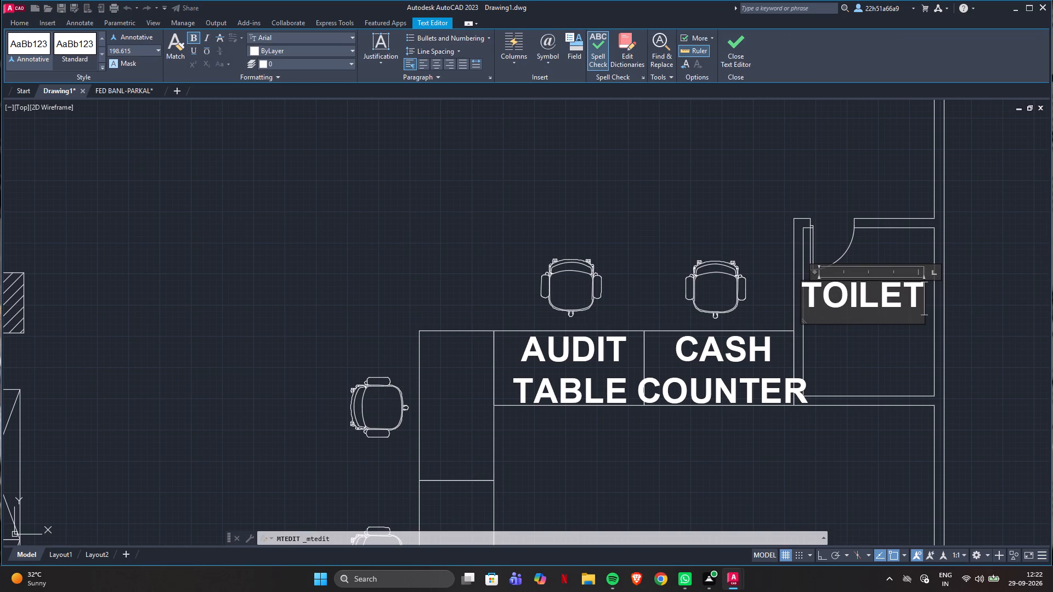
{"action": "key", "text": "shift+Return"}
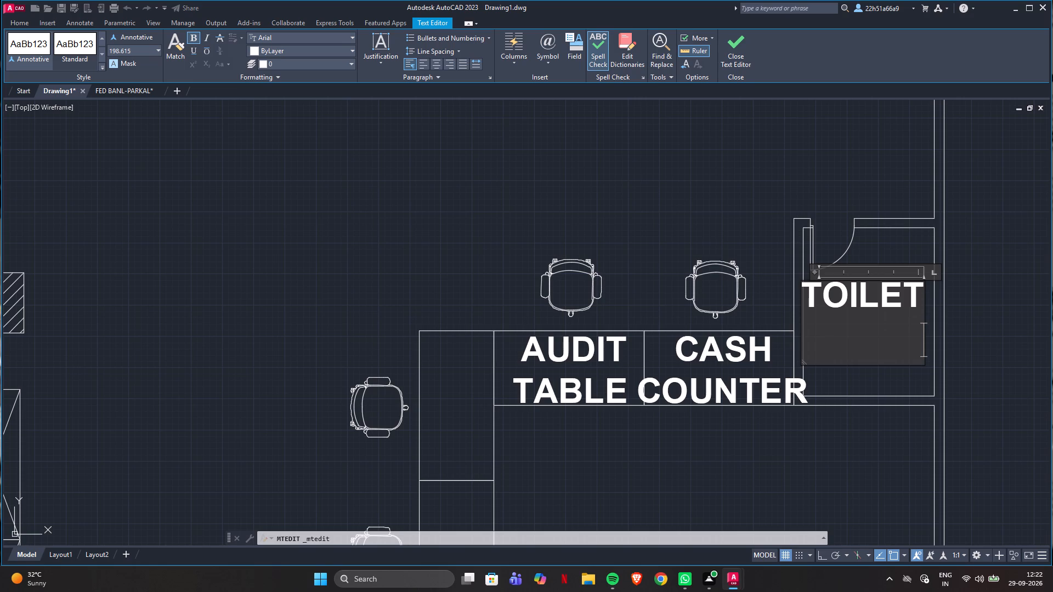
{"action": "type", "text": "5'"}
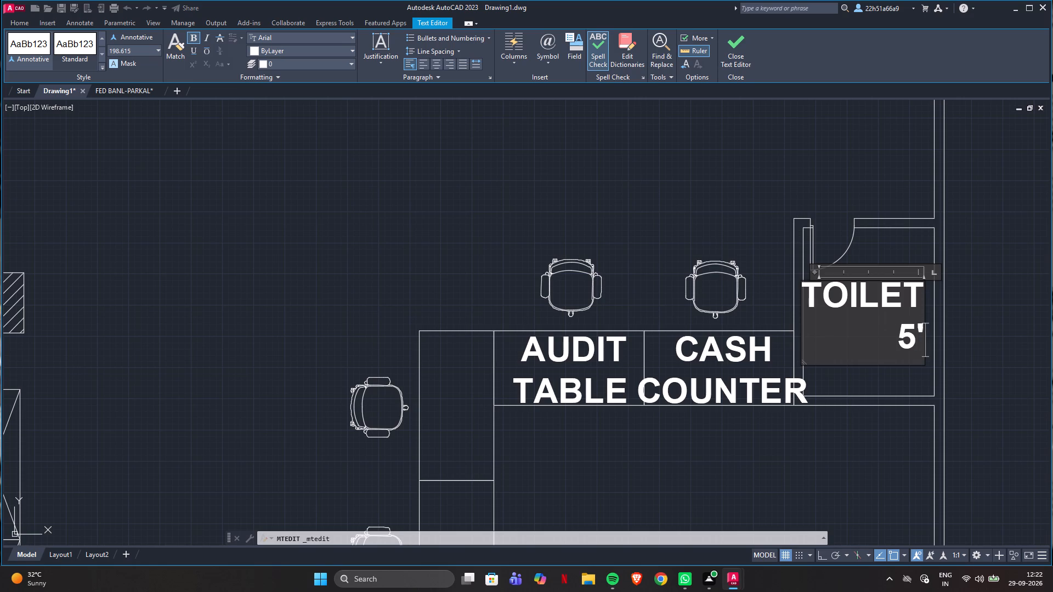
{"action": "key", "text": "space"}
{"action": "type", "text": "X"}
{"action": "key", "text": "space"}
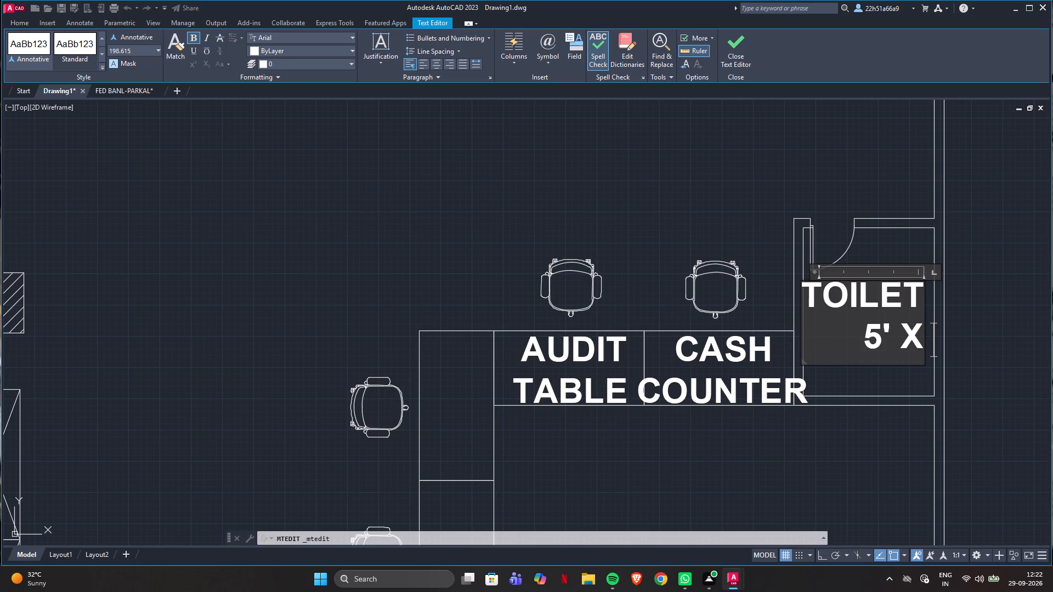
{"action": "key", "text": "4"}
{"action": "key", "text": "apostrophe"}
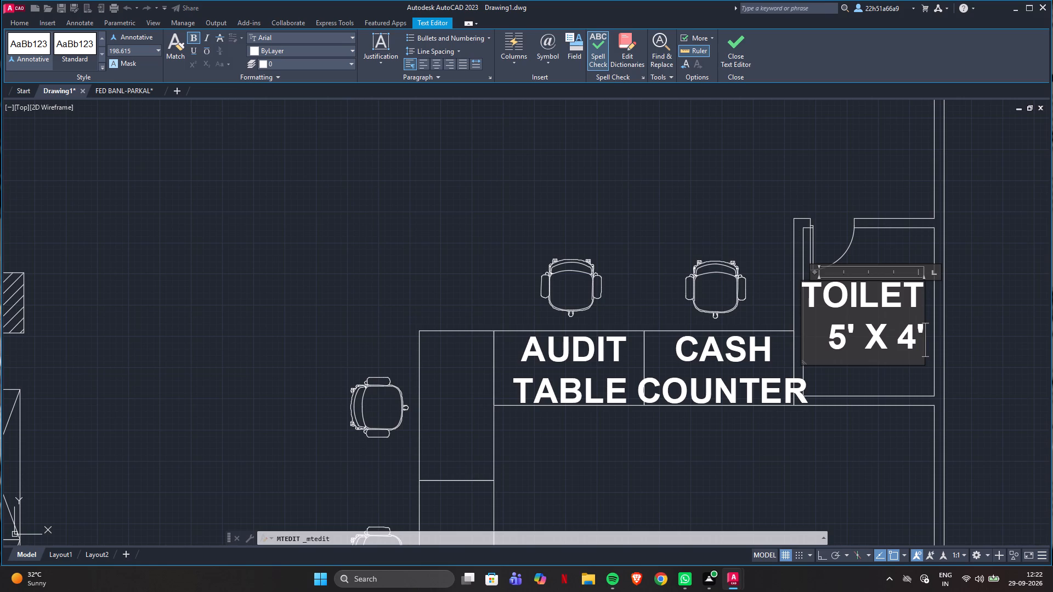
{"action": "left_click", "coordinate": [748, 56]}
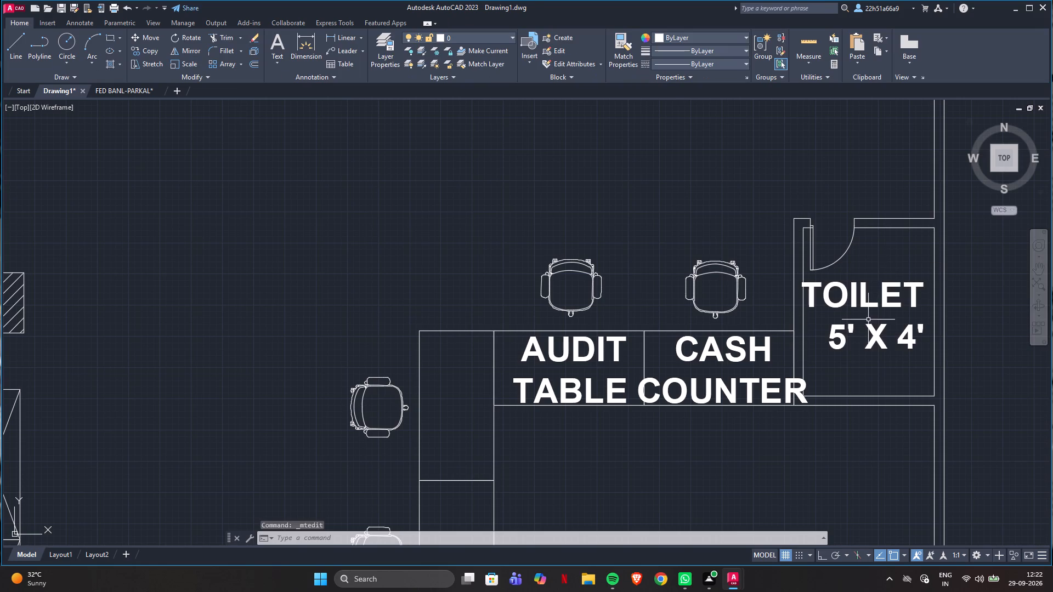
Erase the LOCKER'S ROOM 10' X 10' label from the locker room.
{"action": "scroll", "coordinate": [872, 315], "scroll_direction": "down", "scroll_amount": 3}
{"action": "scroll", "coordinate": [763, 236], "scroll_direction": "down", "scroll_amount": 1}
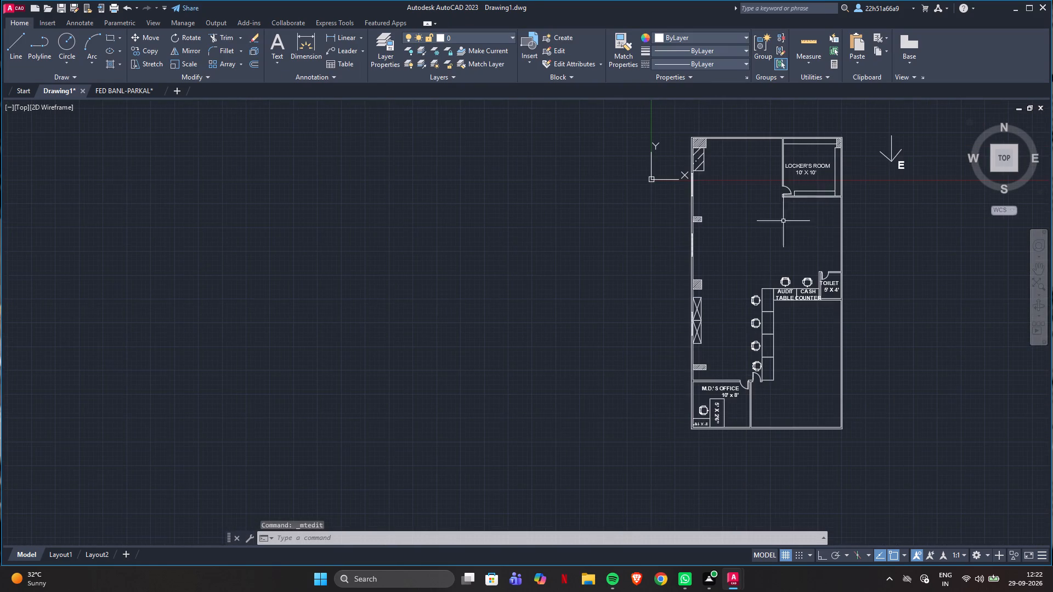
{"action": "scroll", "coordinate": [822, 222], "scroll_direction": "up", "scroll_amount": 2}
{"action": "scroll", "coordinate": [816, 338], "scroll_direction": "down", "scroll_amount": 1}
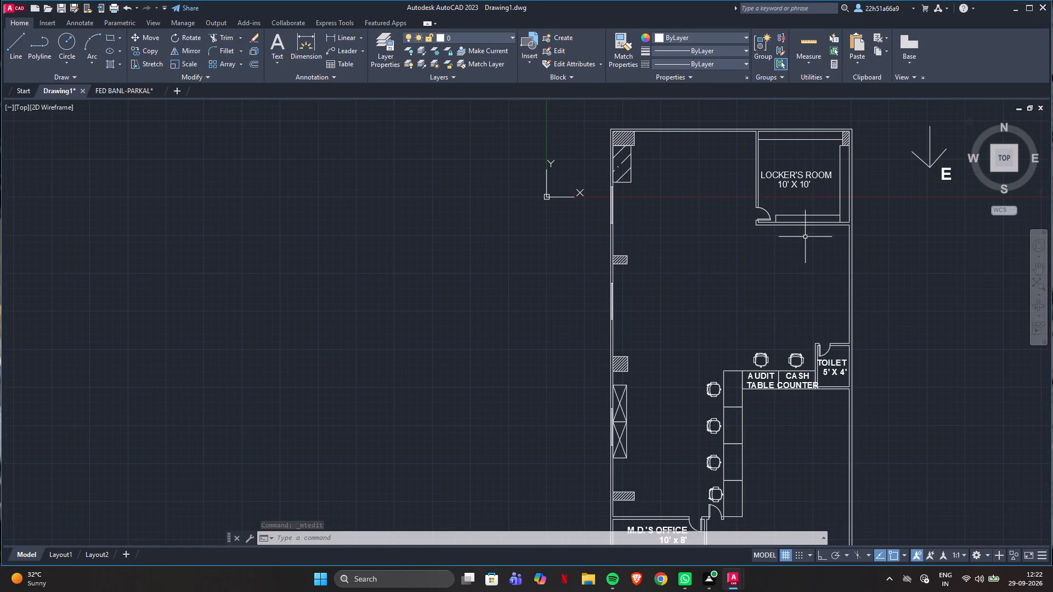
{"action": "left_click", "coordinate": [788, 172]}
{"action": "key", "text": "Delete"}
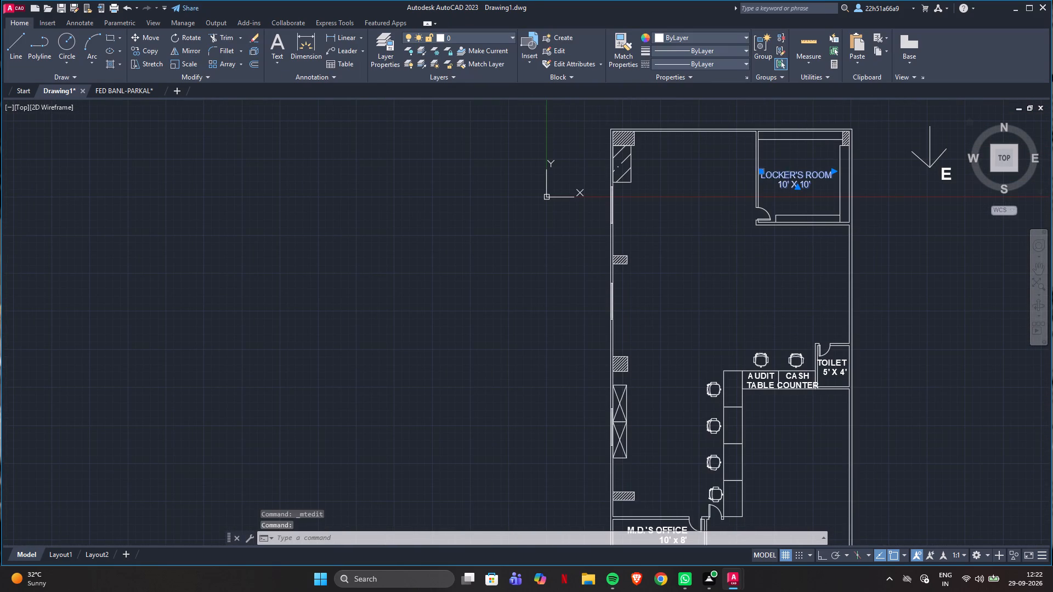
Copy the M.D.'S OFFICE 10' x 8' label and place the copy inside the empty locker room.
{"action": "scroll", "coordinate": [786, 294], "scroll_direction": "down", "scroll_amount": 3}
{"action": "scroll", "coordinate": [773, 359], "scroll_direction": "up", "scroll_amount": 3}
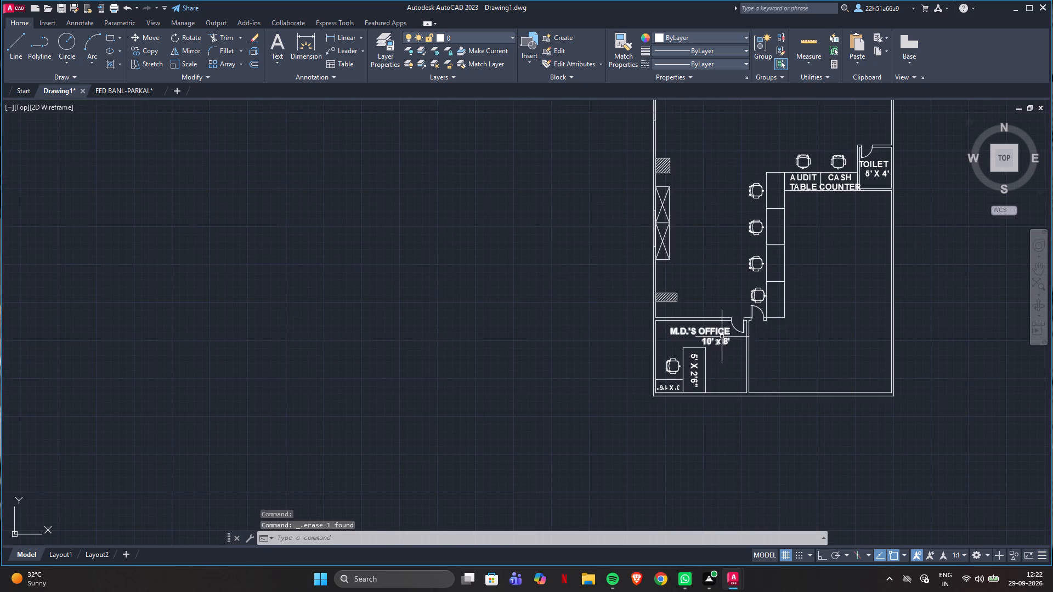
{"action": "left_click", "coordinate": [721, 335]}
{"action": "key", "text": "ctrl+c"}
{"action": "scroll", "coordinate": [677, 410], "scroll_direction": "down", "scroll_amount": 3}
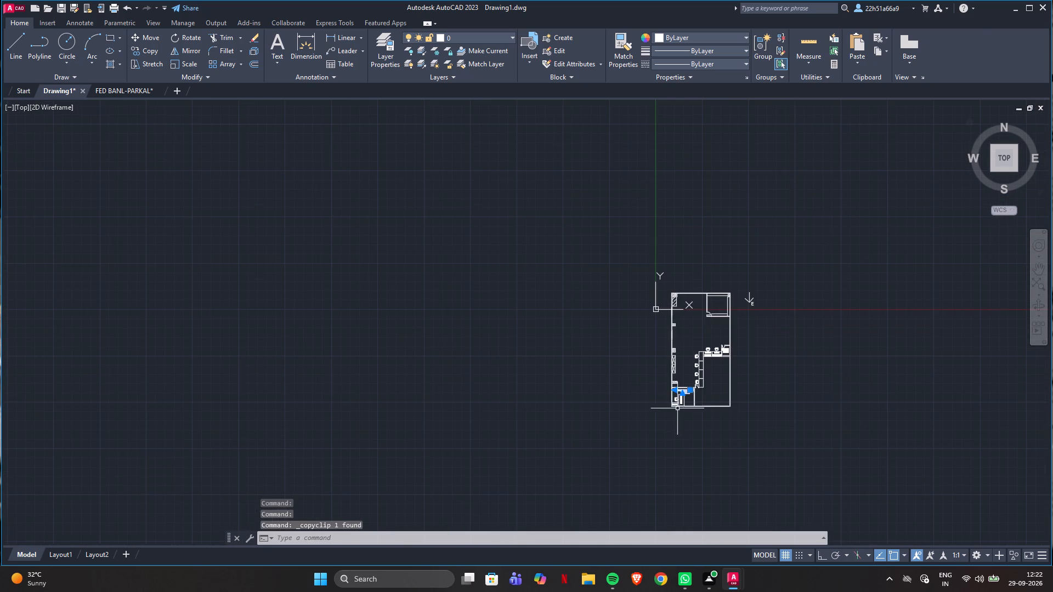
{"action": "scroll", "coordinate": [712, 303], "scroll_direction": "up", "scroll_amount": 3}
{"action": "key", "text": "ctrl+v"}
{"action": "scroll", "coordinate": [703, 309], "scroll_direction": "up", "scroll_amount": 2}
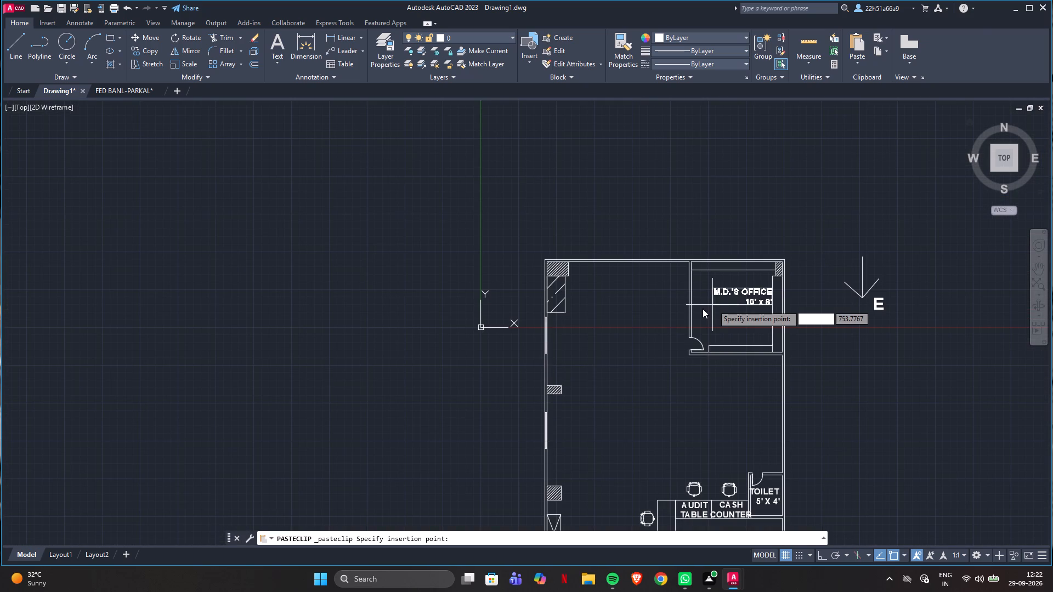
{"action": "scroll", "coordinate": [703, 309], "scroll_direction": "up", "scroll_amount": 1}
{"action": "key", "text": "Escape"}
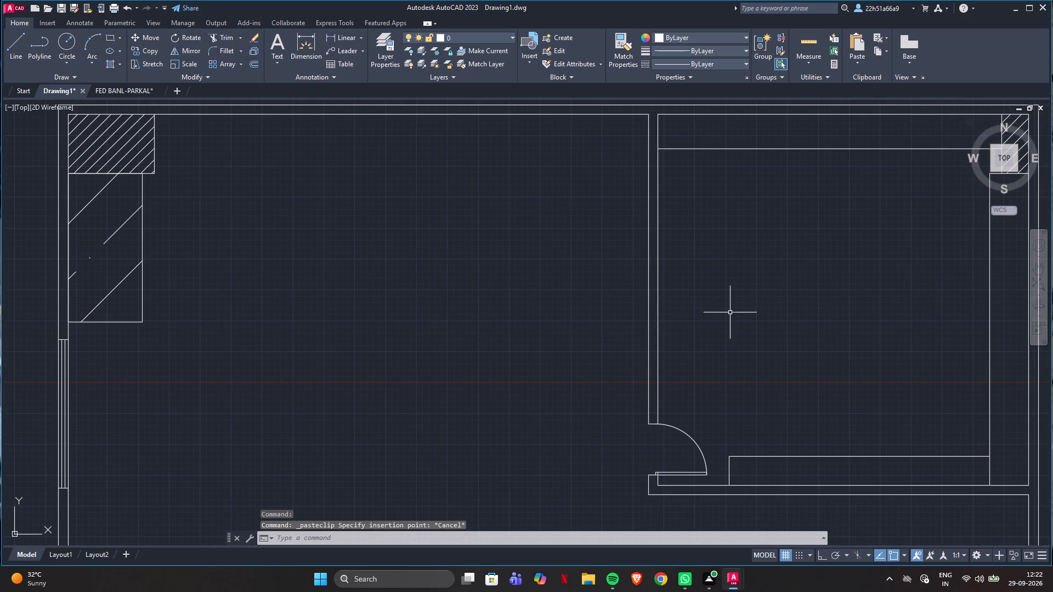
{"action": "key", "text": "ctrl+v"}
{"action": "left_click", "coordinate": [706, 331]}
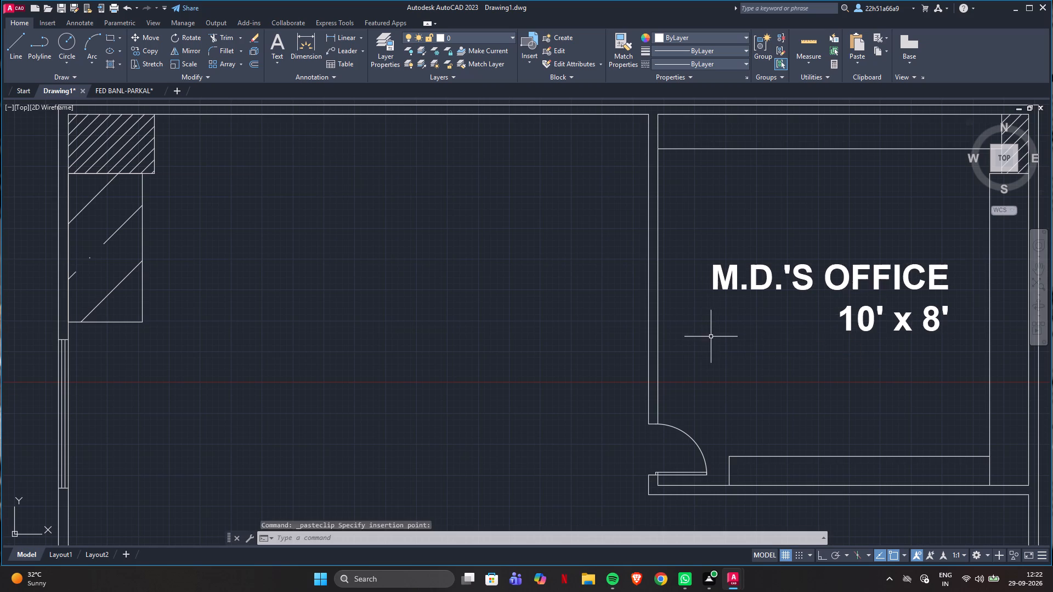
Replace the copied label's text in the locker room with centred LOCKER'S ROOM and 10' X 10' on a new line.
{"action": "double_click", "coordinate": [860, 316]}
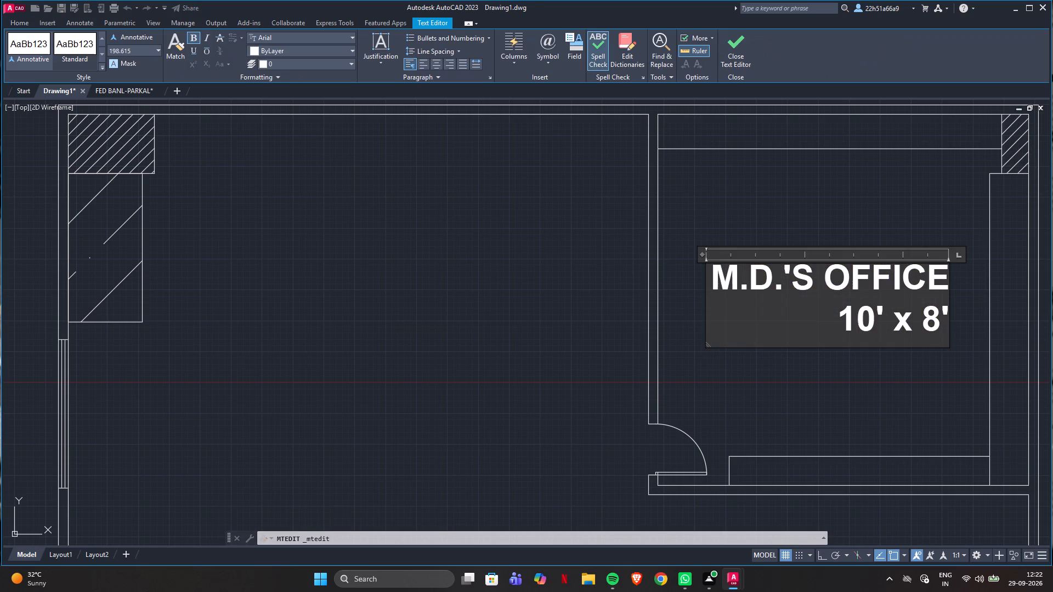
{"action": "left_click", "coordinate": [943, 327]}
{"action": "left_click_drag", "start_coordinate": [948, 320], "coordinate": [938, 321]}
{"action": "left_click_drag", "start_coordinate": [938, 321], "coordinate": [710, 269]}
{"action": "key", "text": "BackSpace"}
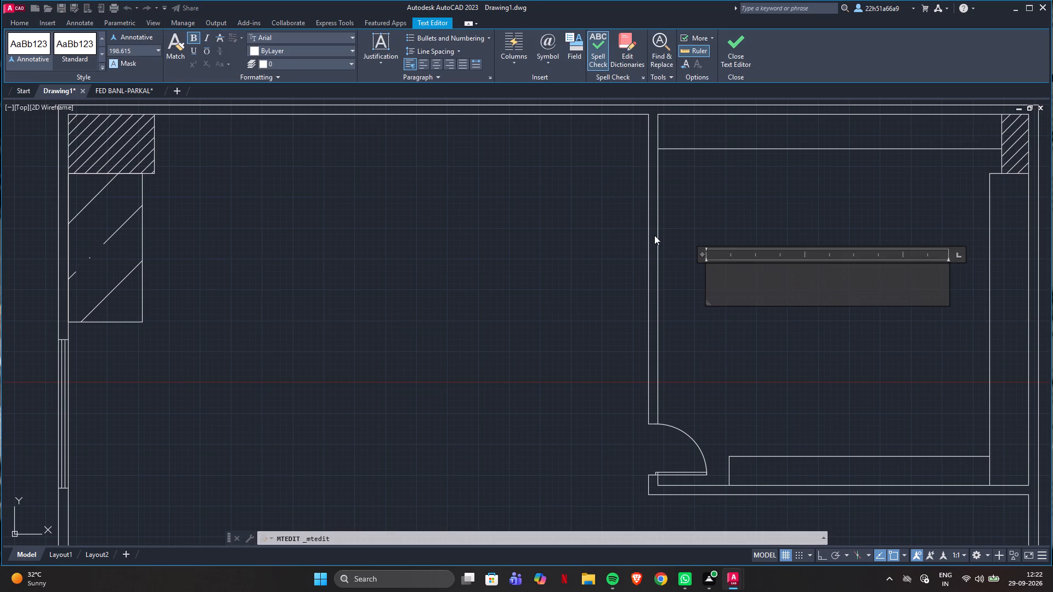
{"action": "left_click", "coordinate": [433, 62]}
{"action": "type", "text": "LOCKER'S ROO"}
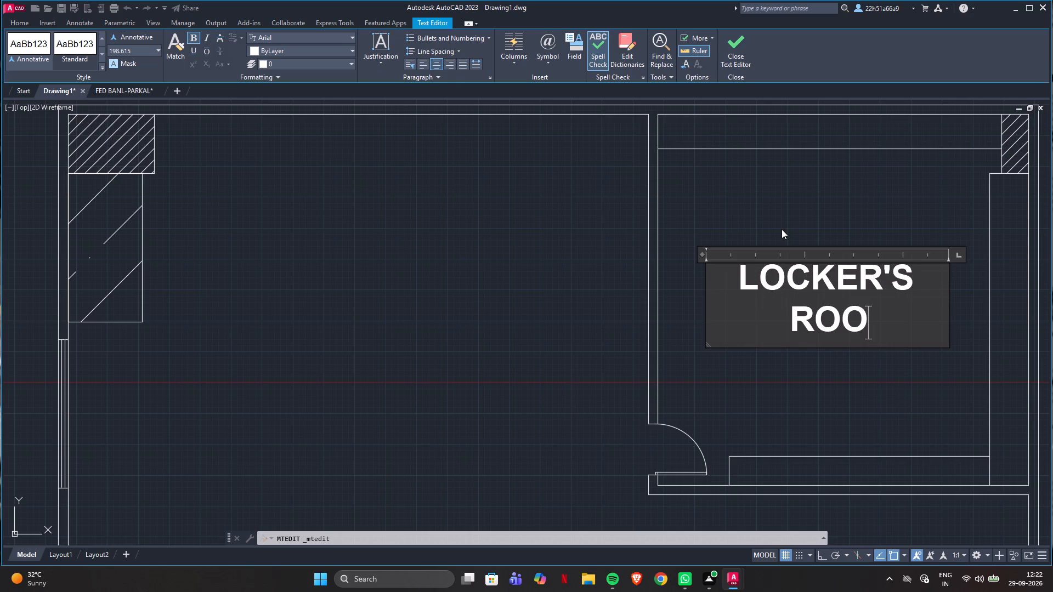
{"action": "key", "text": "m"}
{"action": "key", "text": "shift+Return"}
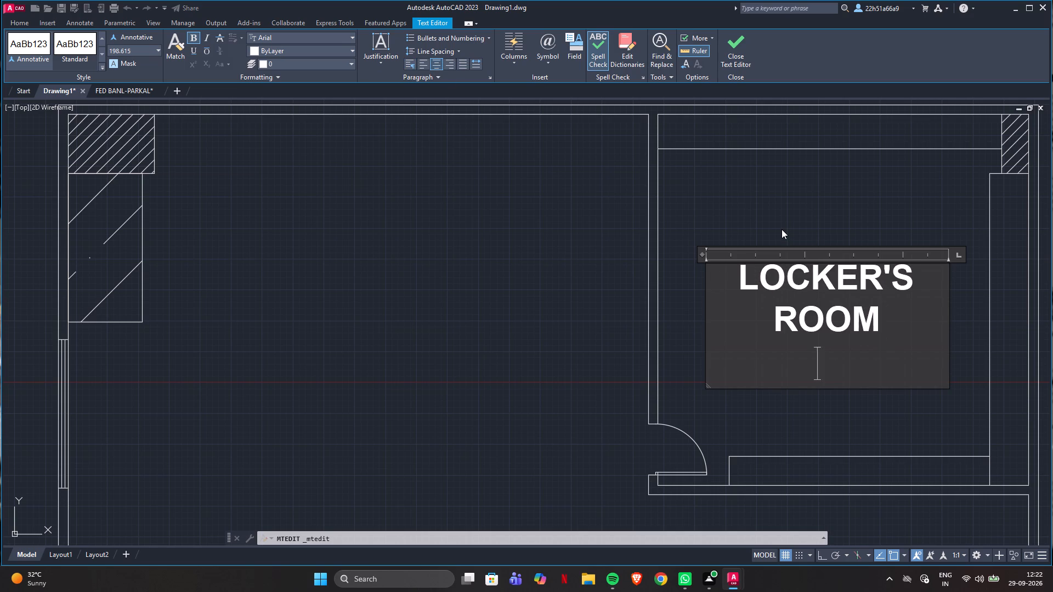
{"action": "type", "text": "1-"}
{"action": "key", "text": "BackSpace"}
{"action": "type", "text": "0'"}
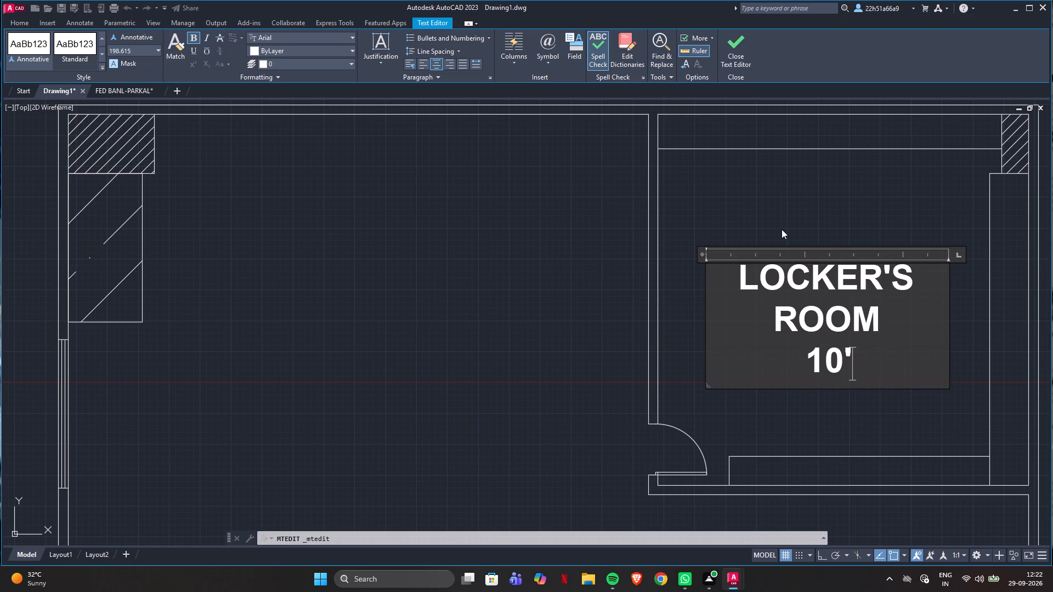
{"action": "key", "text": "space"}
{"action": "type", "text": "X 10"}
{"action": "key", "text": "apostrophe"}
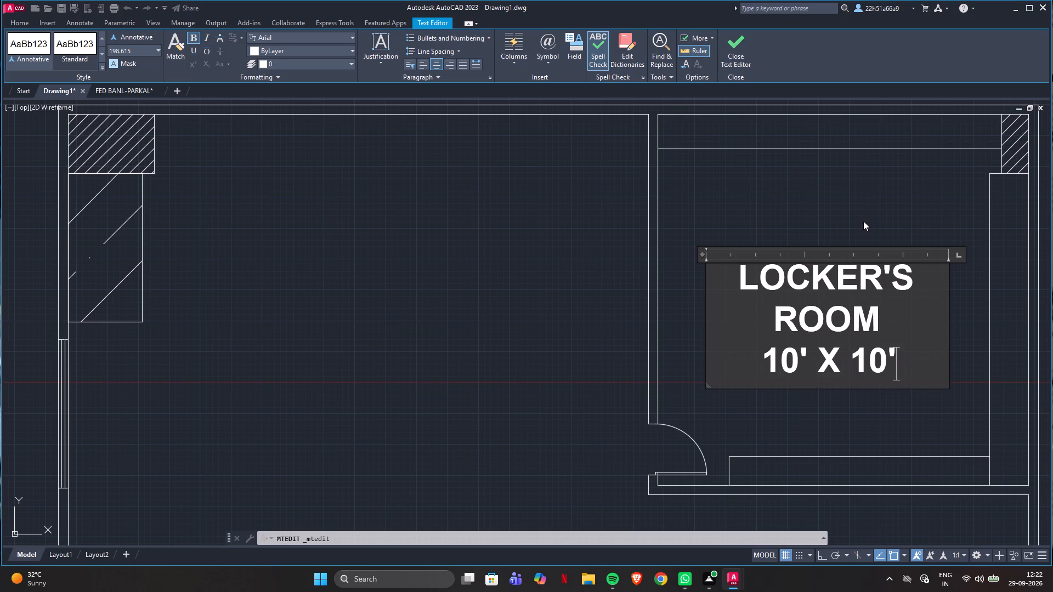
{"action": "left_click", "coordinate": [736, 48]}
Look over the whole floor plan, examining the labels around the counters, toilet and M.D.'s office.
{"action": "scroll", "coordinate": [733, 153], "scroll_direction": "down", "scroll_amount": 1}
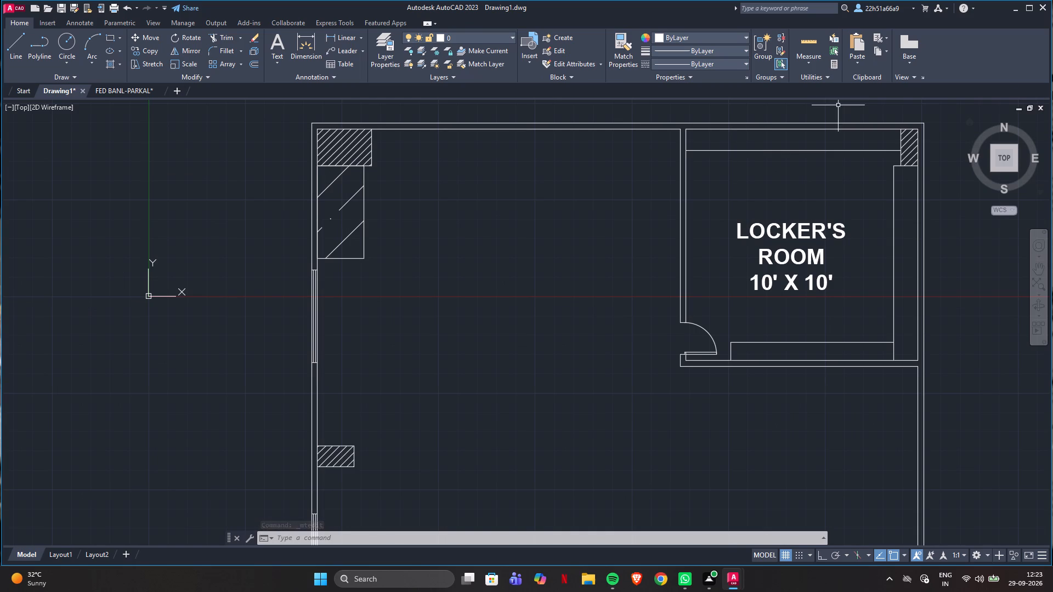
{"action": "scroll", "coordinate": [766, 295], "scroll_direction": "down", "scroll_amount": 5}
{"action": "scroll", "coordinate": [765, 375], "scroll_direction": "up", "scroll_amount": 3}
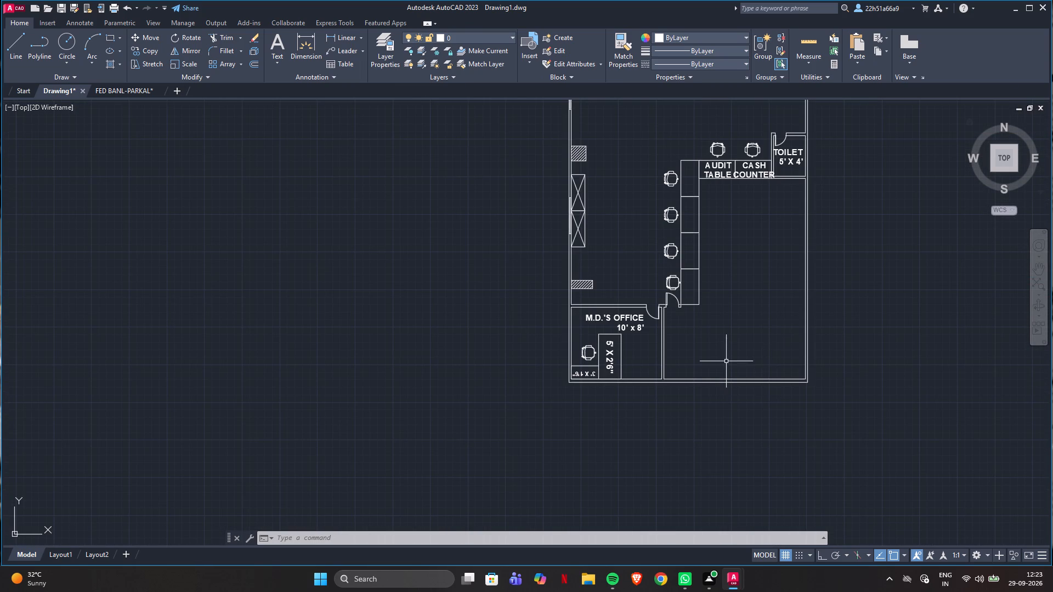
{"action": "scroll", "coordinate": [716, 368], "scroll_direction": "down", "scroll_amount": 2}
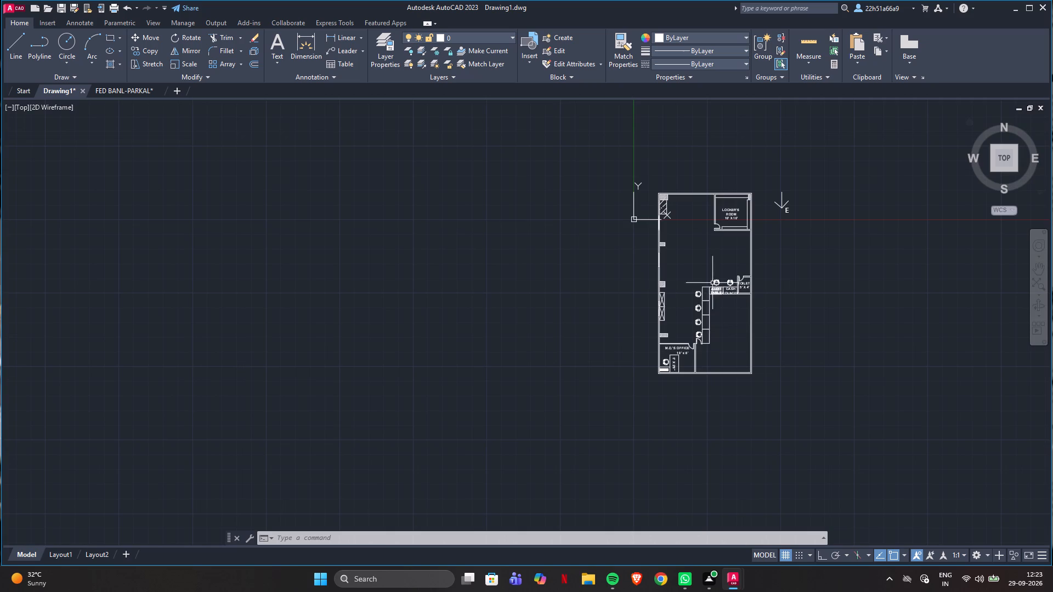
{"action": "scroll", "coordinate": [666, 281], "scroll_direction": "up", "scroll_amount": 3}
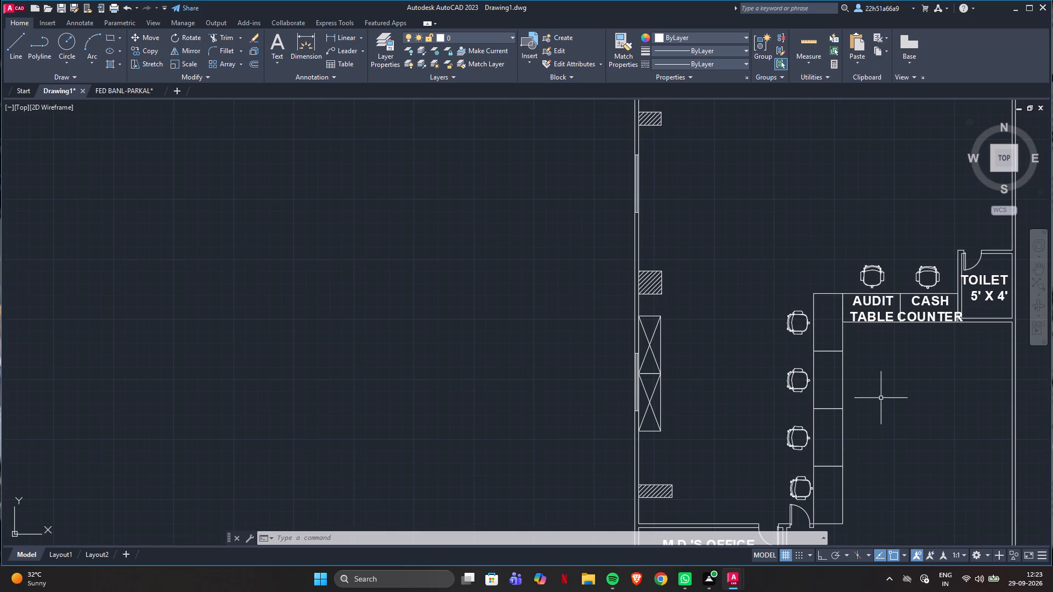
{"action": "scroll", "coordinate": [773, 427], "scroll_direction": "down", "scroll_amount": 3}
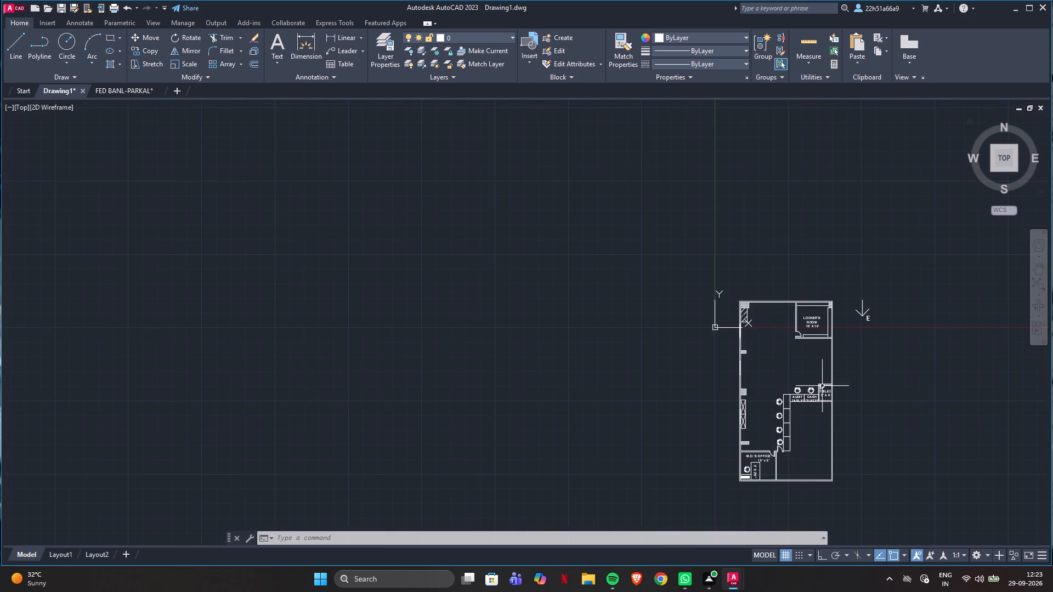
{"action": "scroll", "coordinate": [822, 385], "scroll_direction": "up", "scroll_amount": 2}
{"action": "scroll", "coordinate": [796, 447], "scroll_direction": "up", "scroll_amount": 1}
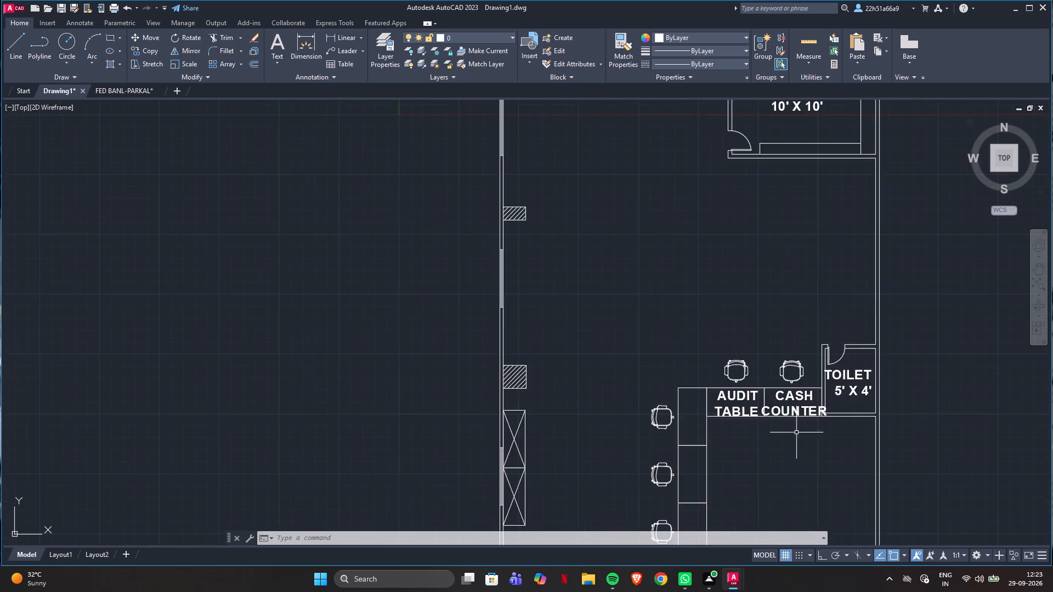
{"action": "scroll", "coordinate": [763, 302], "scroll_direction": "down", "scroll_amount": 2}
{"action": "scroll", "coordinate": [786, 419], "scroll_direction": "up", "scroll_amount": 1}
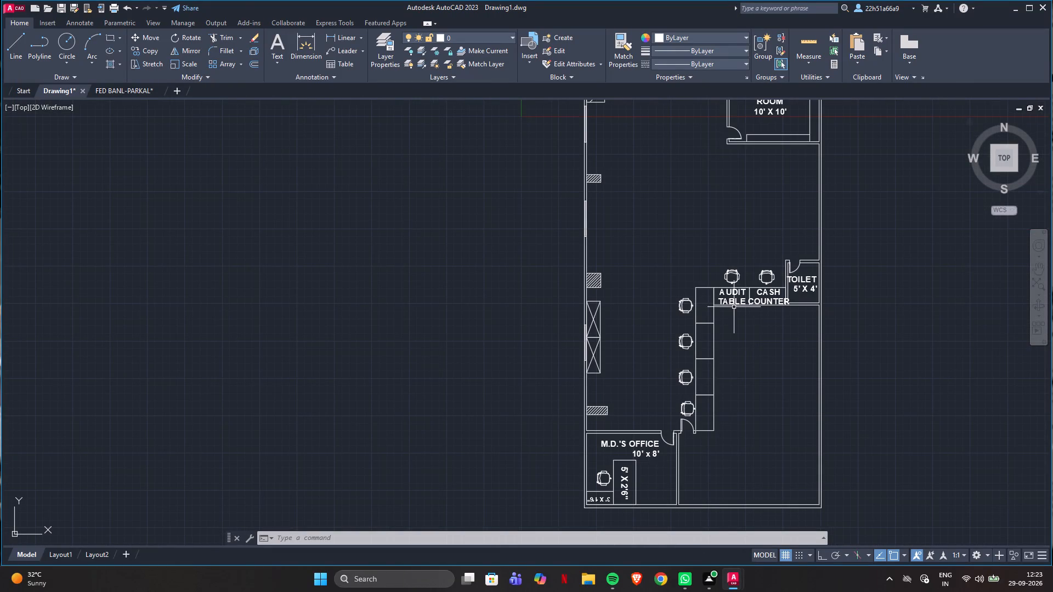
Copy the M.D.'S OFFICE 10' x 8' label into the open area beside the column of employee chairs.
{"action": "left_click", "coordinate": [635, 442]}
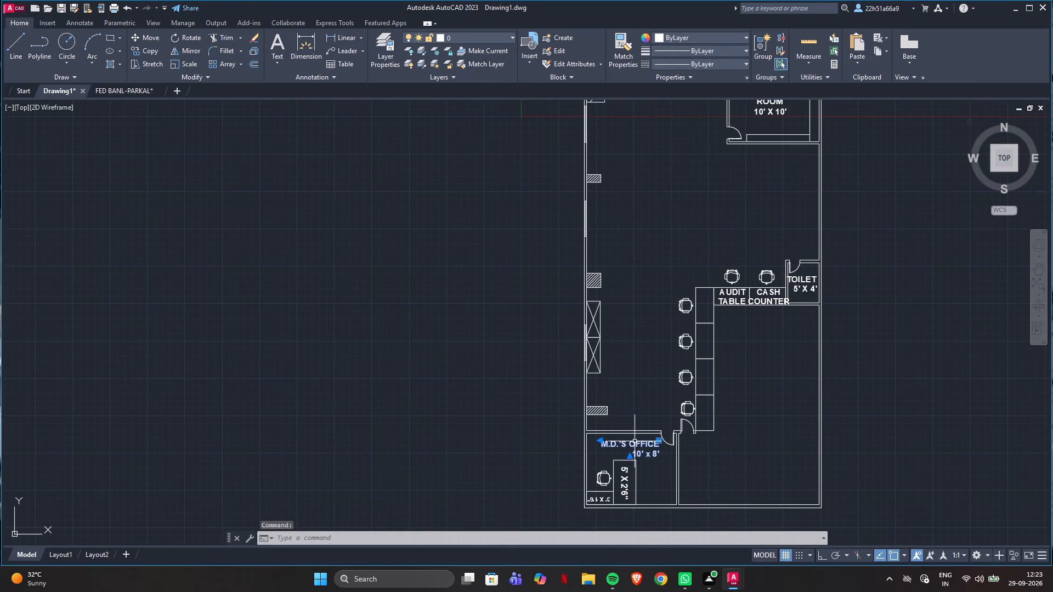
{"action": "key", "text": "ctrl+c"}
{"action": "key", "text": "ctrl+v"}
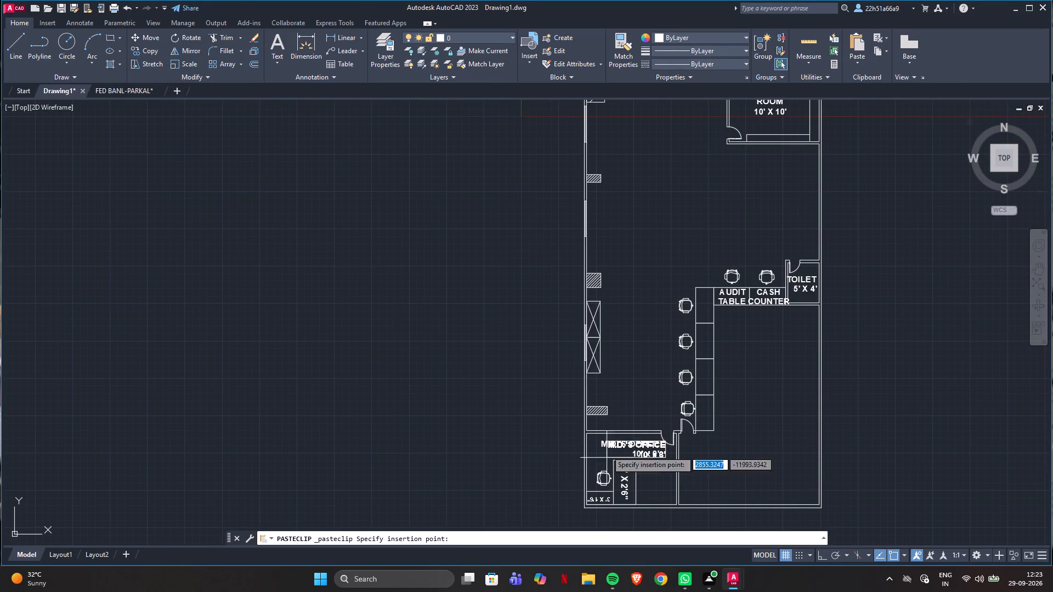
{"action": "left_click", "coordinate": [618, 354]}
Rotate the copied M.D.'S OFFICE label a quarter turn so it reads vertically upwards.
{"action": "left_click", "coordinate": [635, 343]}
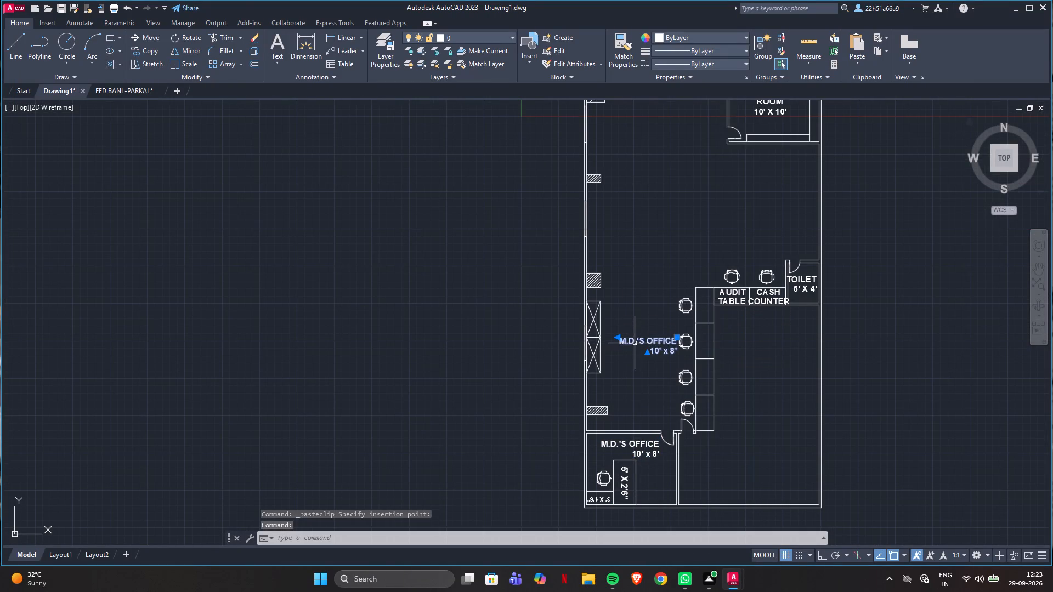
{"action": "key", "text": "r"}
{"action": "key", "text": "o"}
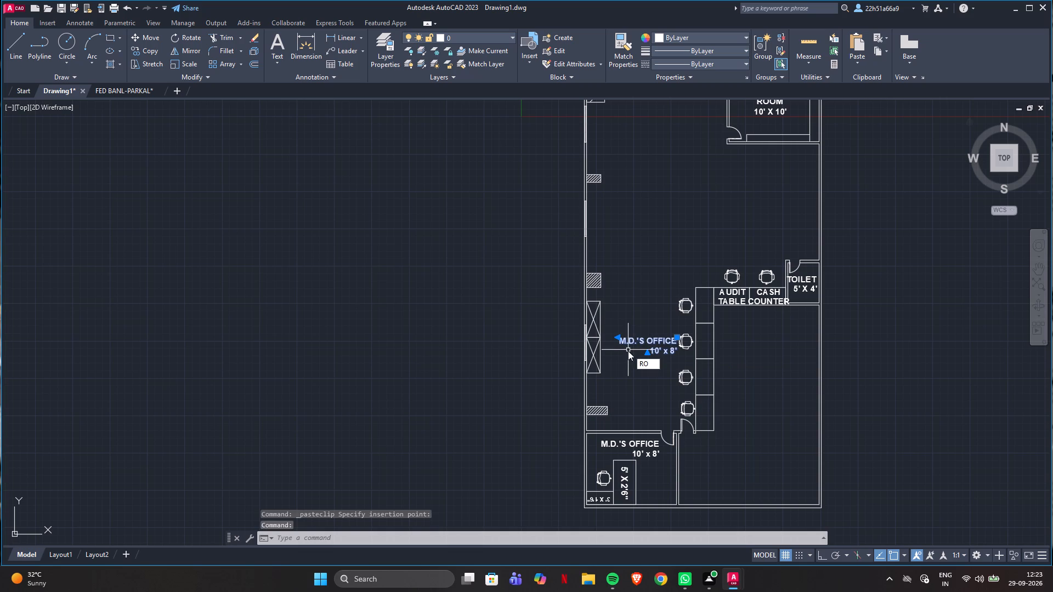
{"action": "key", "text": "Return"}
{"action": "left_click", "coordinate": [620, 341]}
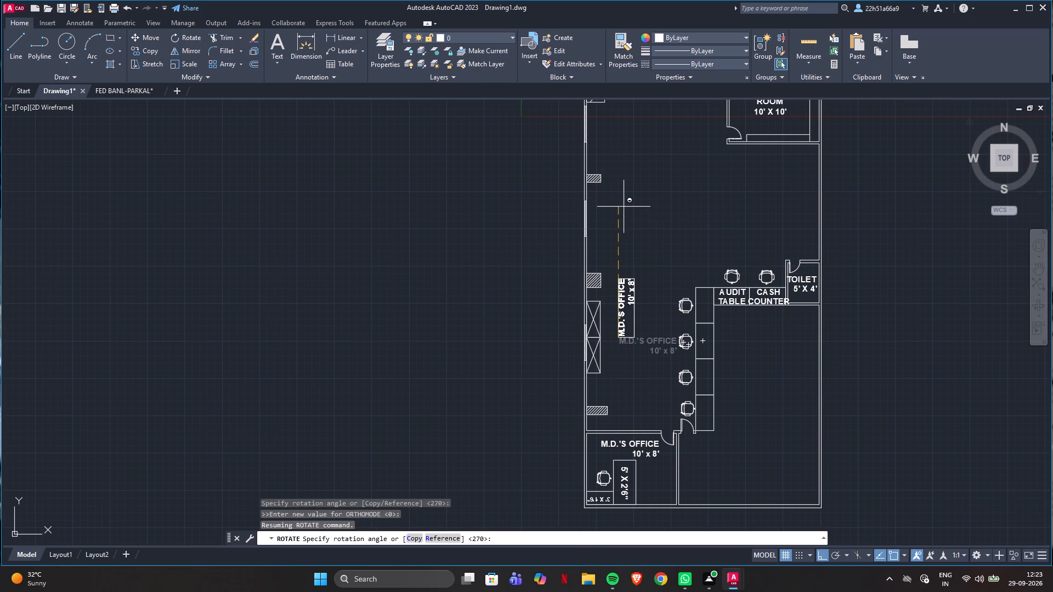
{"action": "left_click", "coordinate": [624, 207]}
Move the vertical label copy closer to the column of employee chairs, between them and the crossed cabinets.
{"action": "left_click", "coordinate": [622, 289]}
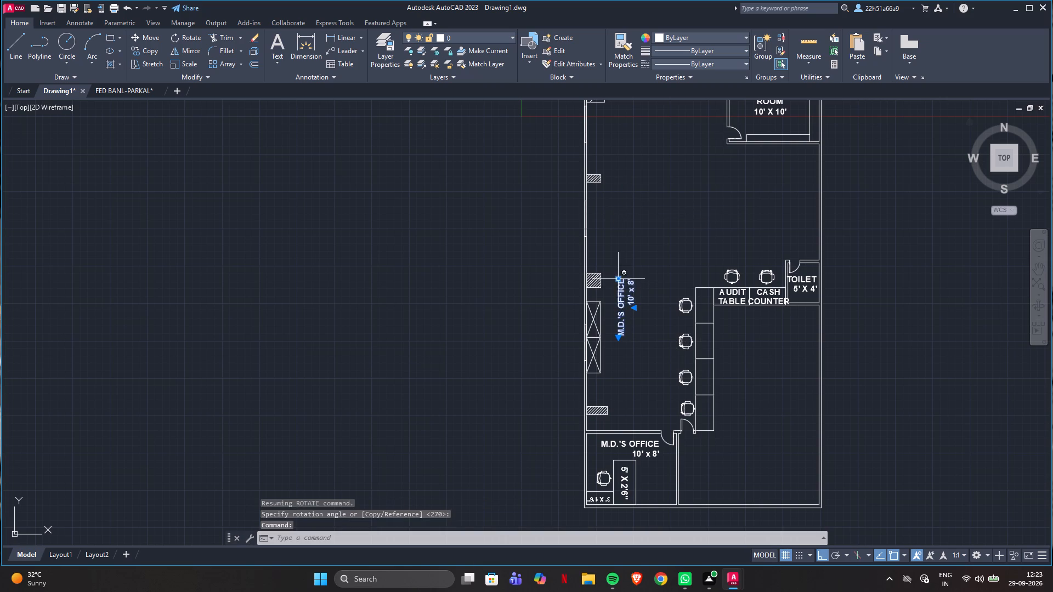
{"action": "left_click", "coordinate": [620, 281]}
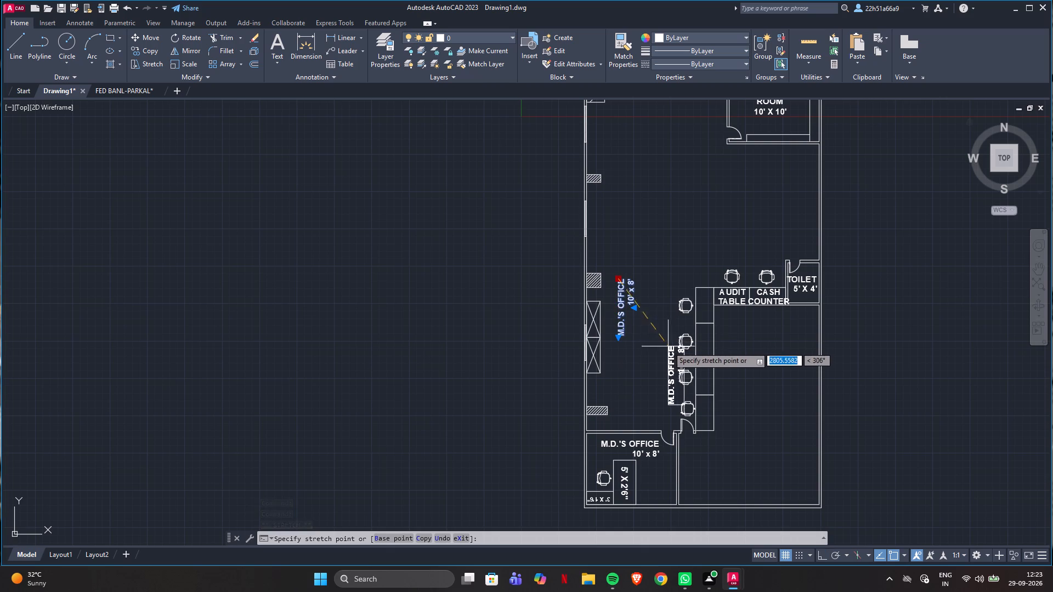
{"action": "left_click", "coordinate": [655, 332]}
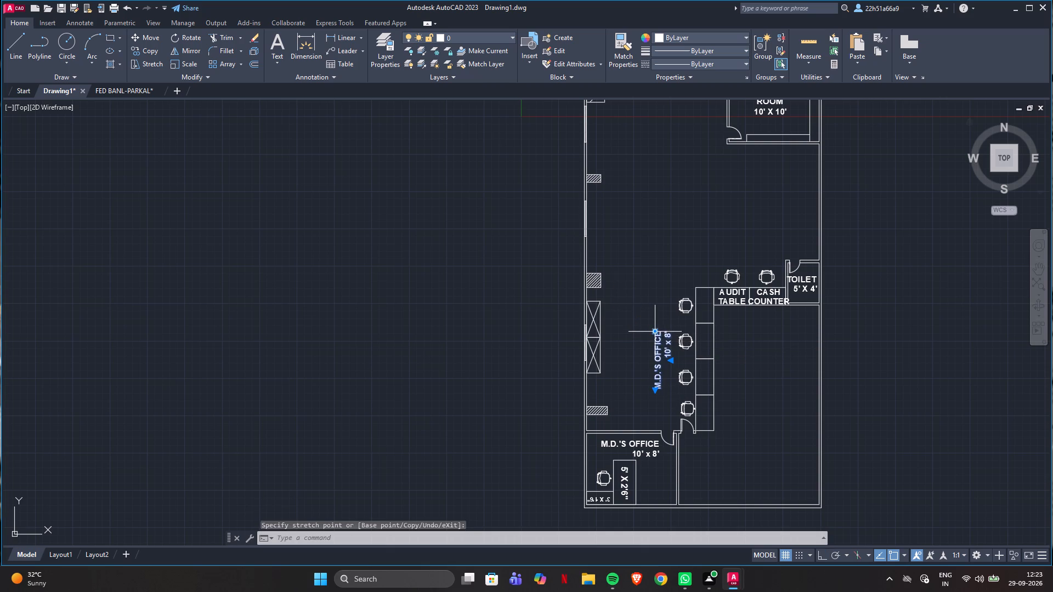
Replace the vertical label's text with centred EMPLOYEE TABLES and widen its text frame to fit on one line.
{"action": "double_click", "coordinate": [658, 350]}
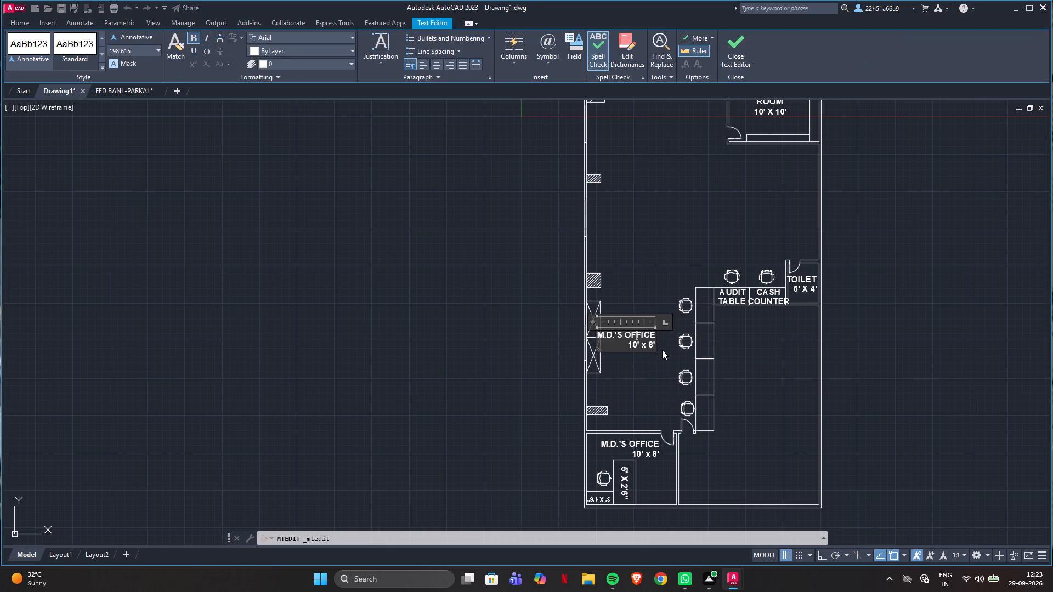
{"action": "key", "text": "ctrl+a"}
{"action": "key", "text": "BackSpace"}
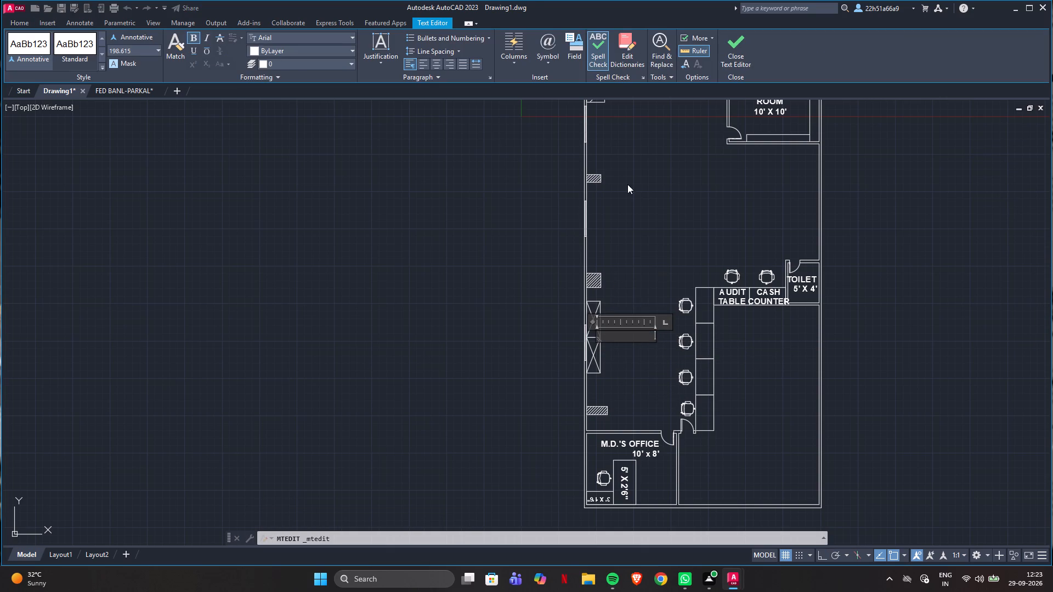
{"action": "left_click", "coordinate": [438, 67]}
{"action": "type", "text": "EMPLOYEE"}
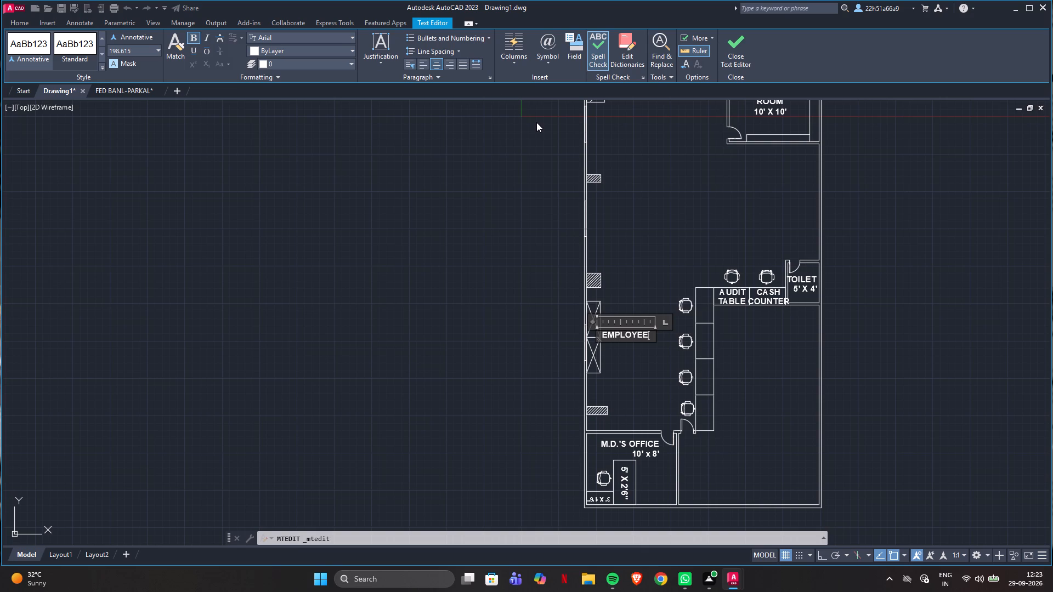
{"action": "key", "text": "space"}
{"action": "type", "text": "TABLES"}
{"action": "left_click_drag", "start_coordinate": [592, 325], "coordinate": [567, 328]}
{"action": "left_click", "coordinate": [740, 56]}
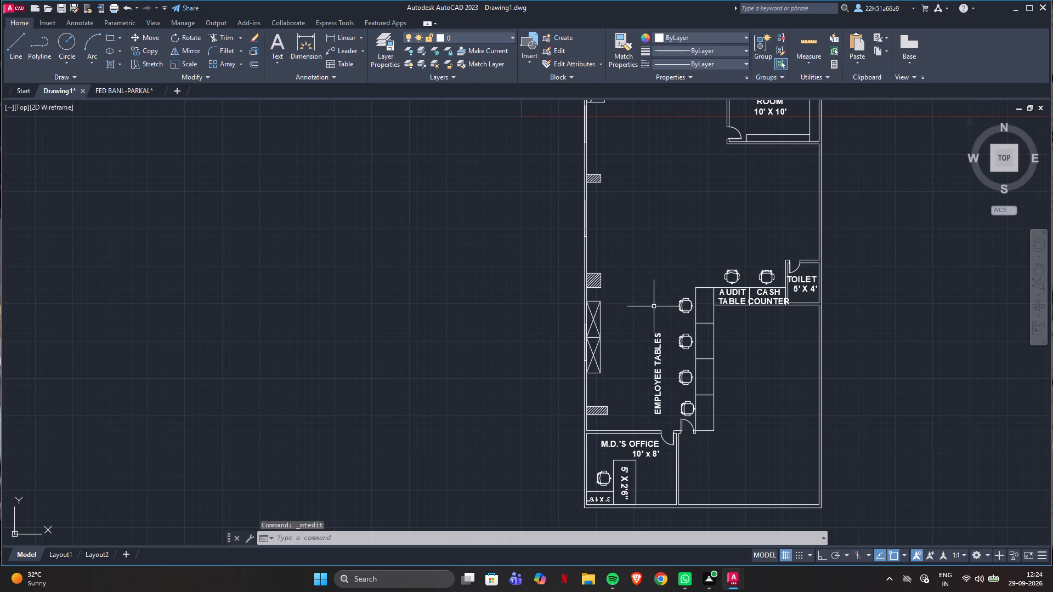
Move the vertical EMPLOYEE TABLES label up and closer, right beside the column of employee chairs.
{"action": "left_click", "coordinate": [654, 363]}
{"action": "left_click", "coordinate": [656, 332]}
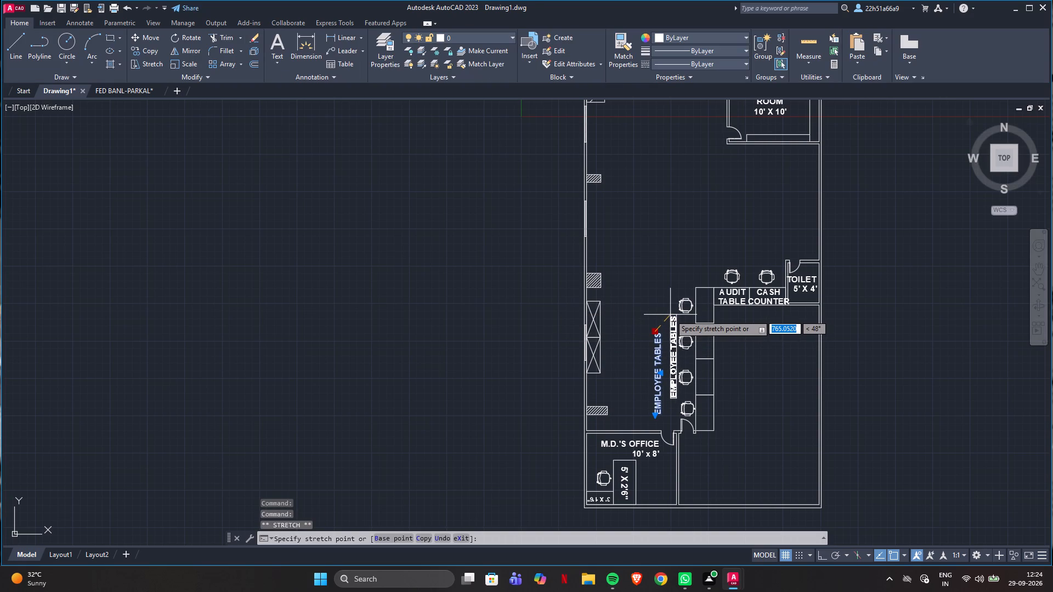
{"action": "left_click", "coordinate": [670, 315]}
{"action": "key", "text": "Escape"}
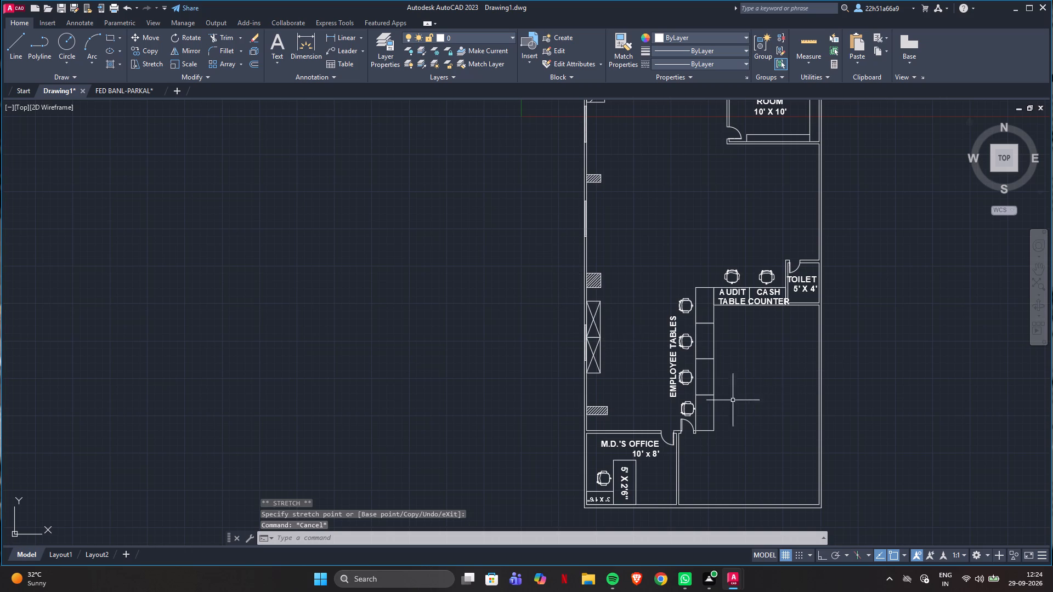
Copy the EMPLOYEE TABLES label beside the crossed cabinets and beside the diagonally lined unit in the plan's upper corner.
{"action": "left_click", "coordinate": [674, 381]}
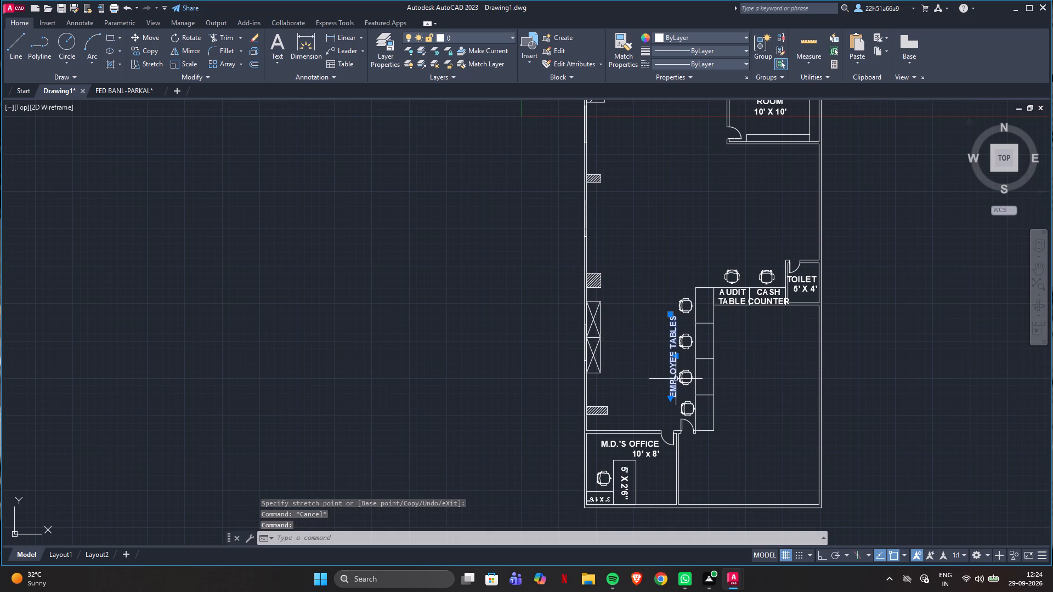
{"action": "type", "text": "CO"}
{"action": "key", "text": "Return"}
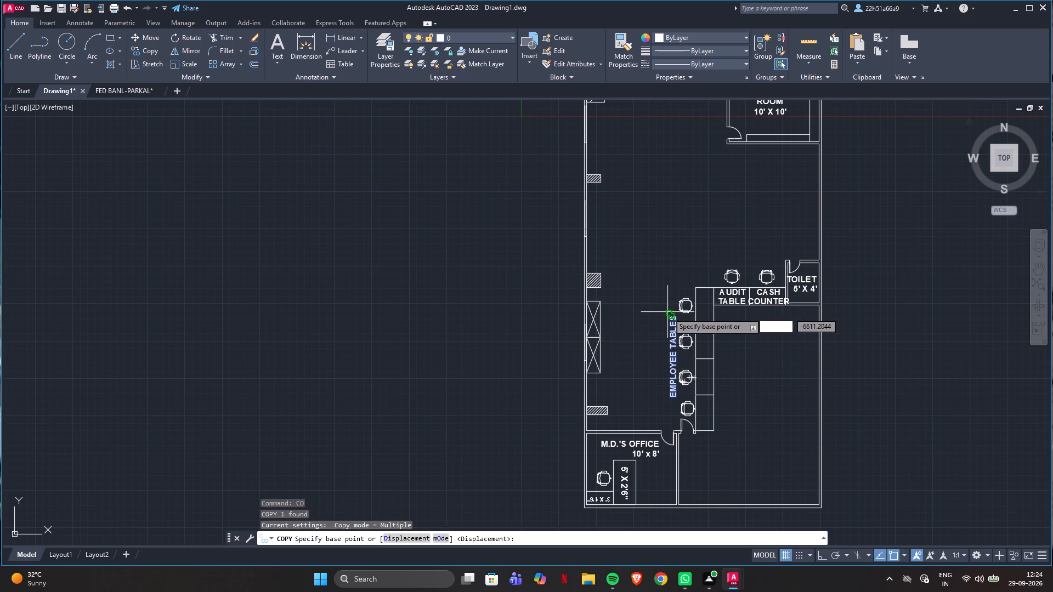
{"action": "left_click", "coordinate": [671, 317]}
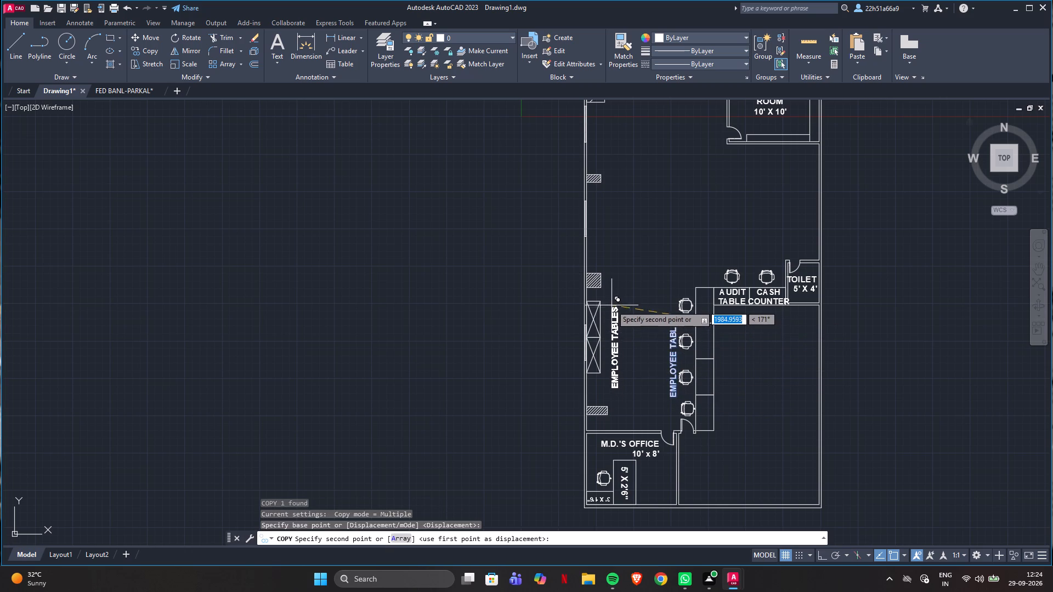
{"action": "left_click", "coordinate": [610, 298]}
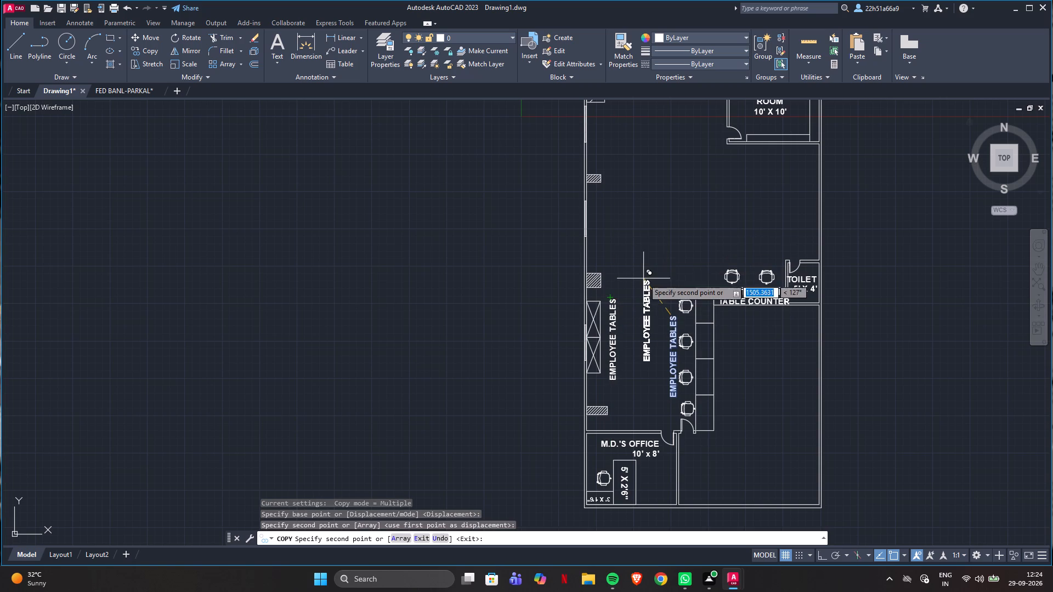
{"action": "scroll", "coordinate": [645, 271], "scroll_direction": "down", "scroll_amount": 3}
{"action": "scroll", "coordinate": [641, 214], "scroll_direction": "up", "scroll_amount": 3}
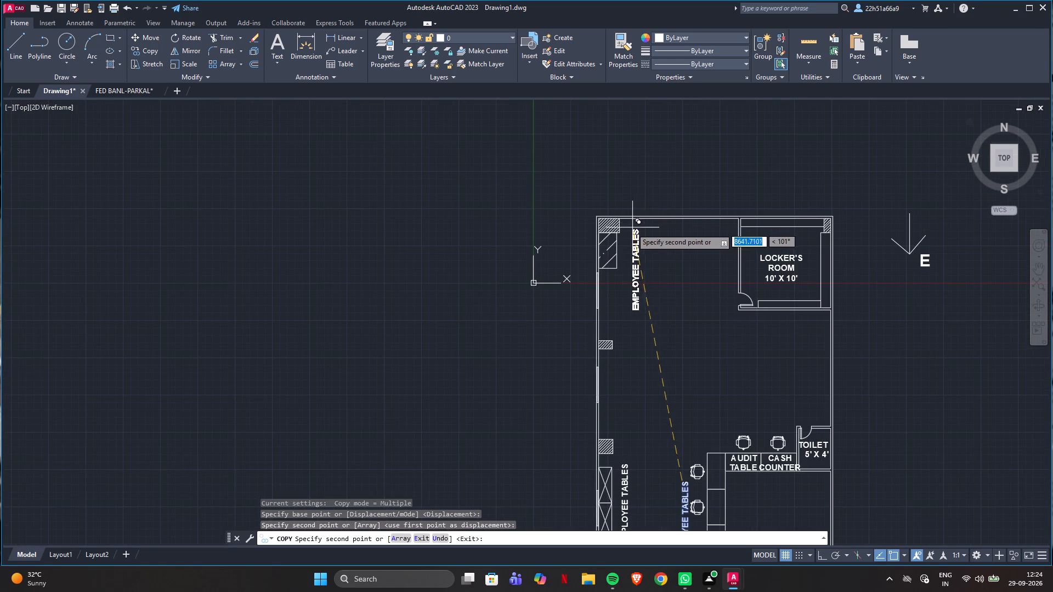
{"action": "scroll", "coordinate": [624, 232], "scroll_direction": "up", "scroll_amount": 3}
{"action": "left_click", "coordinate": [617, 196]}
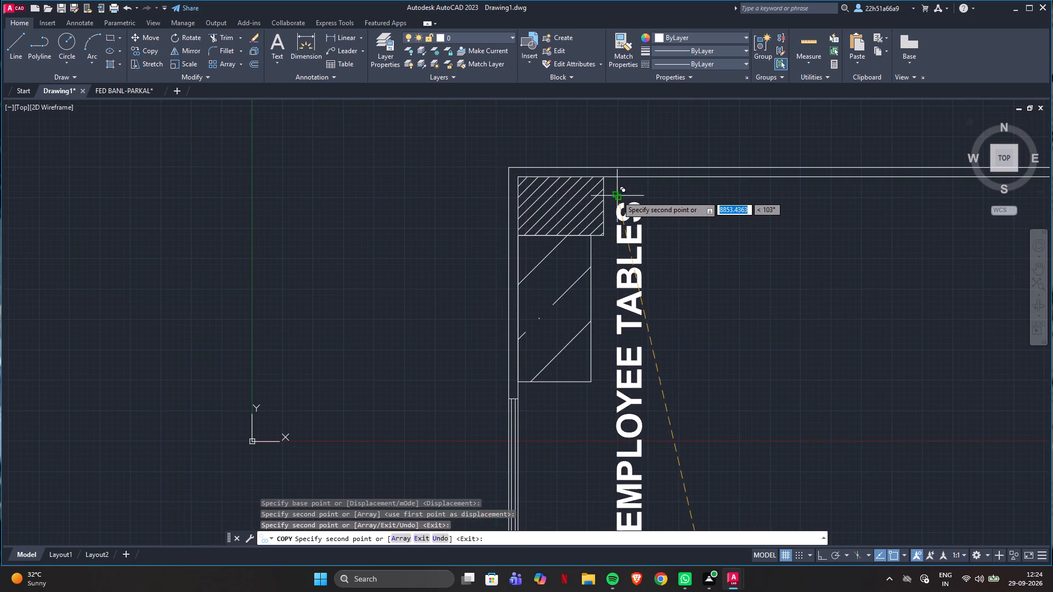
{"action": "key", "text": "Escape"}
Replace the text of the label copy beside the crossed cabinets with STORAGE UNITS.
{"action": "scroll", "coordinate": [752, 295], "scroll_direction": "down", "scroll_amount": 6}
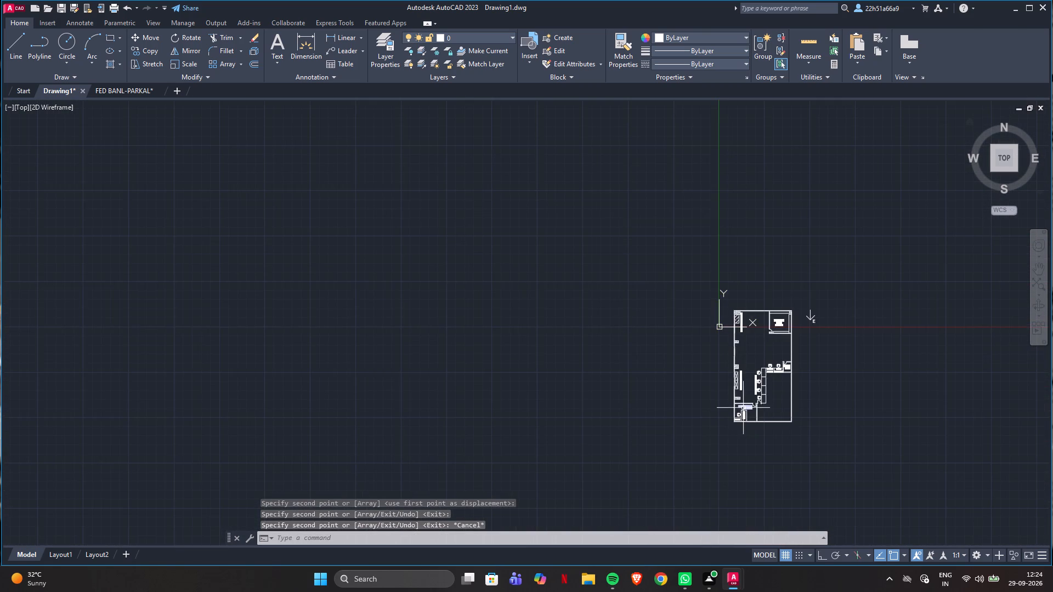
{"action": "scroll", "coordinate": [747, 396], "scroll_direction": "up", "scroll_amount": 3}
{"action": "left_click", "coordinate": [719, 359]}
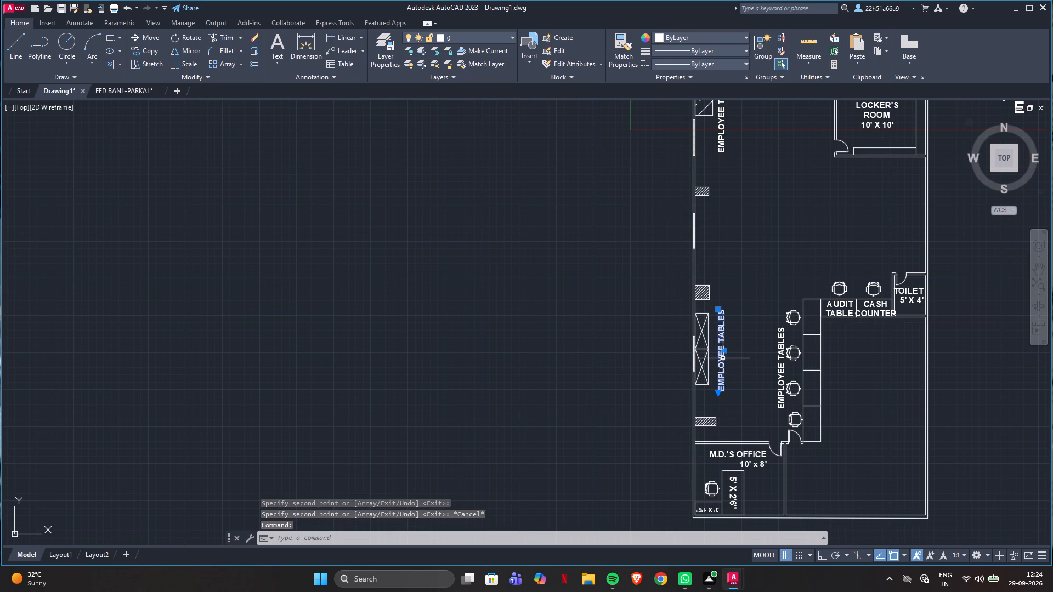
{"action": "double_click", "coordinate": [723, 361]}
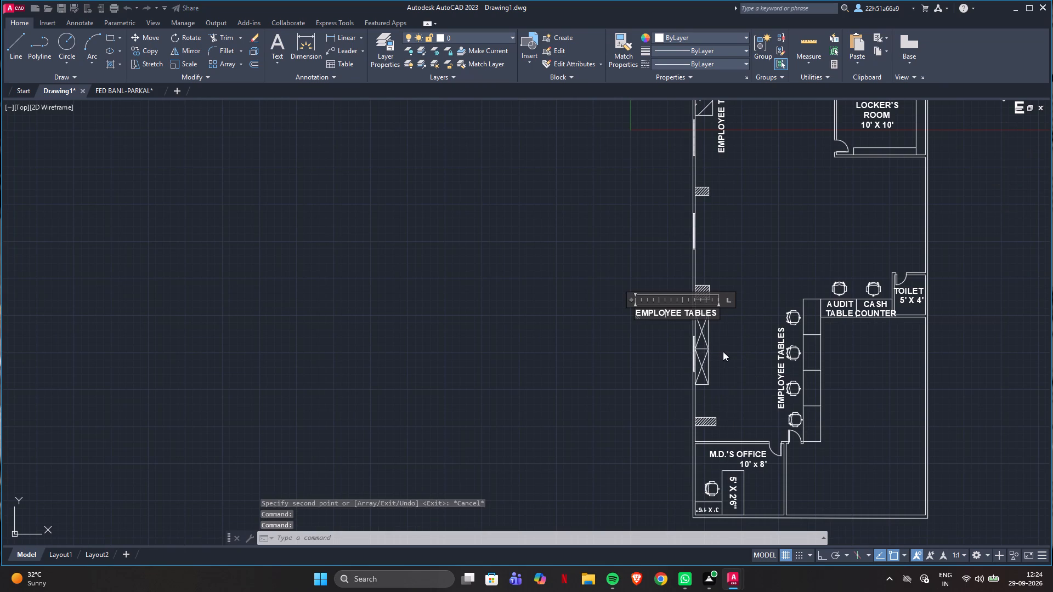
{"action": "key", "text": "ctrl+a"}
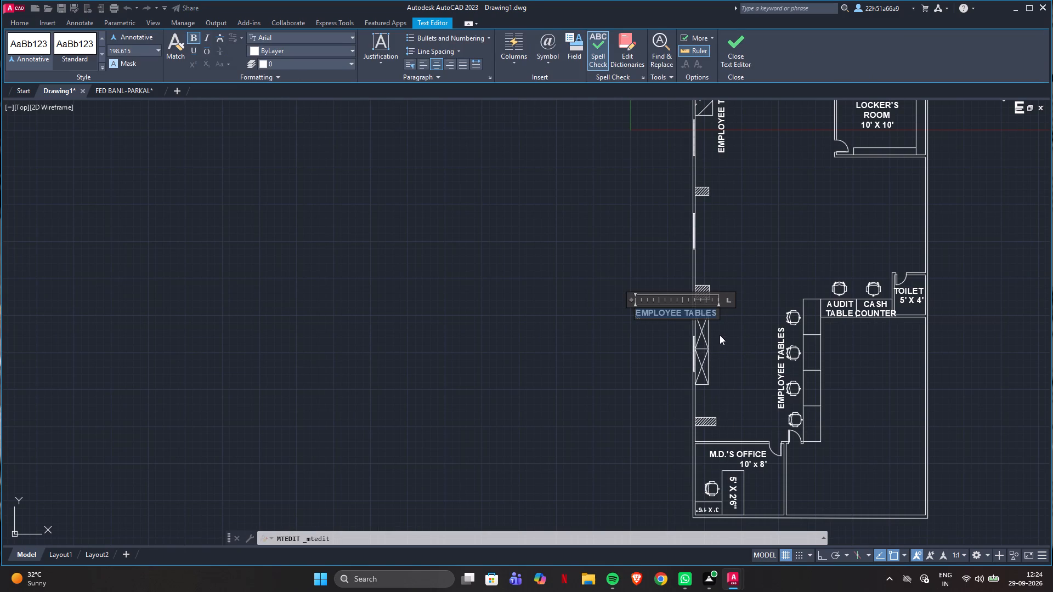
{"action": "type", "text": "ST"}
{"action": "type", "text": "ORAGE UNITS"}
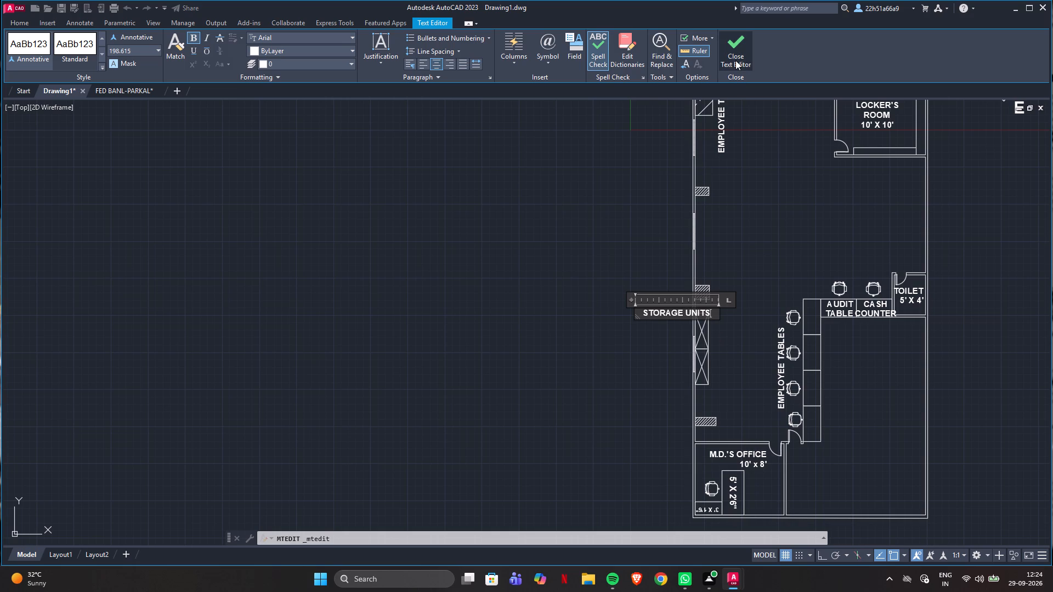
{"action": "left_click", "coordinate": [735, 60]}
Move the STORAGE UNITS label slightly closer to the crossed cabinets.
{"action": "left_click", "coordinate": [719, 356]}
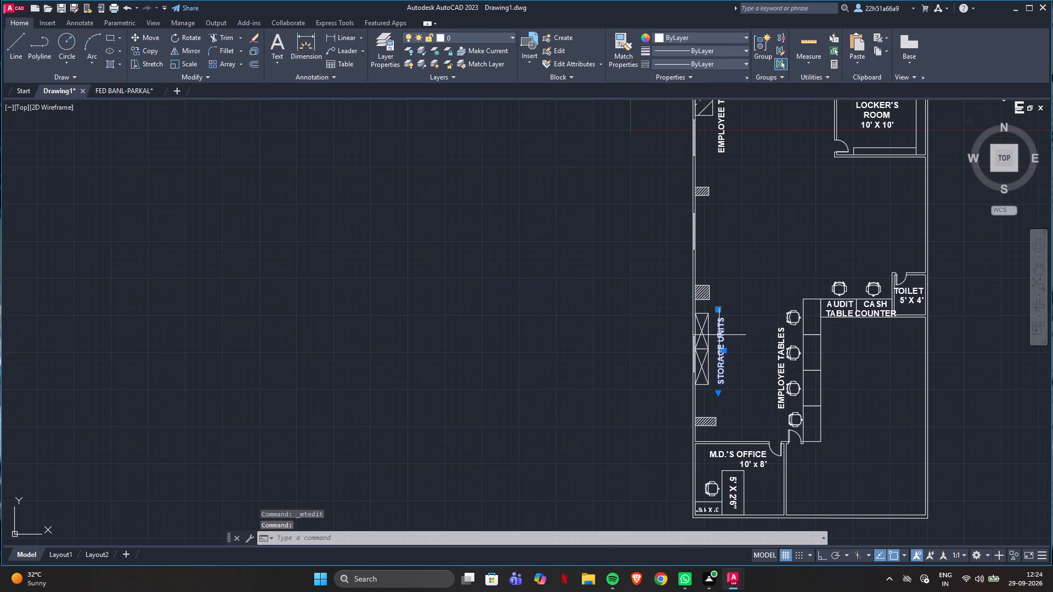
{"action": "left_click", "coordinate": [719, 312]}
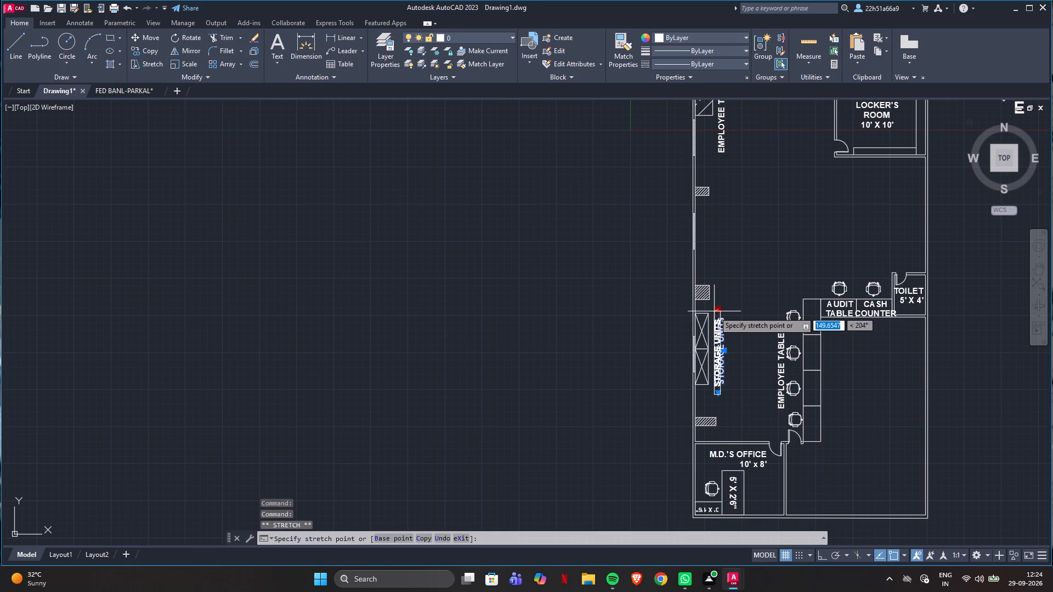
{"action": "left_click", "coordinate": [714, 308]}
Replace the text of the EMPLOYEE TABLES copy near the plan's upper corner with HUB.
{"action": "scroll", "coordinate": [765, 367], "scroll_direction": "down", "scroll_amount": 1}
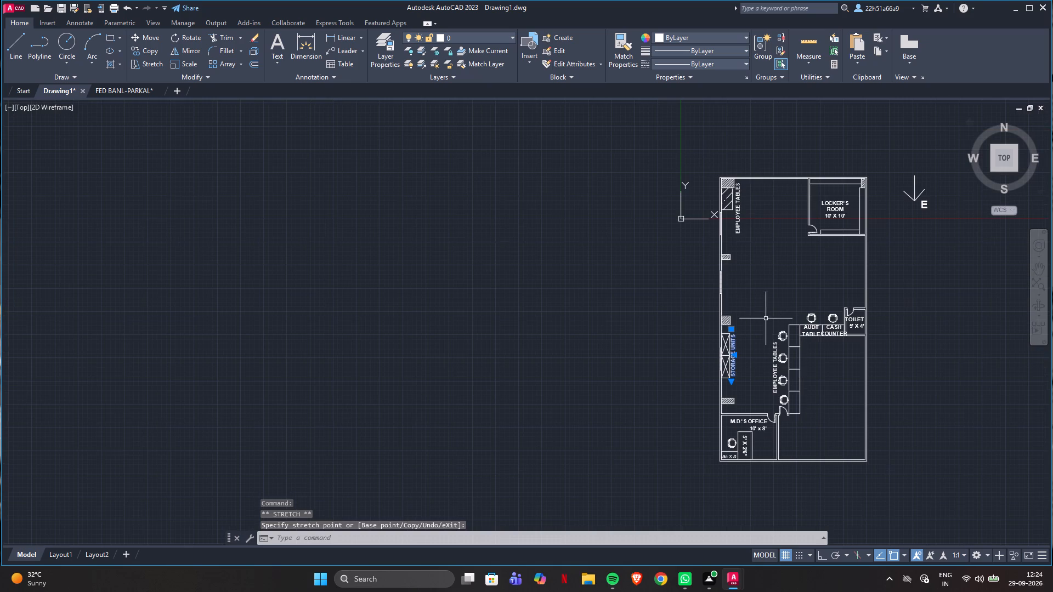
{"action": "double_click", "coordinate": [739, 195]}
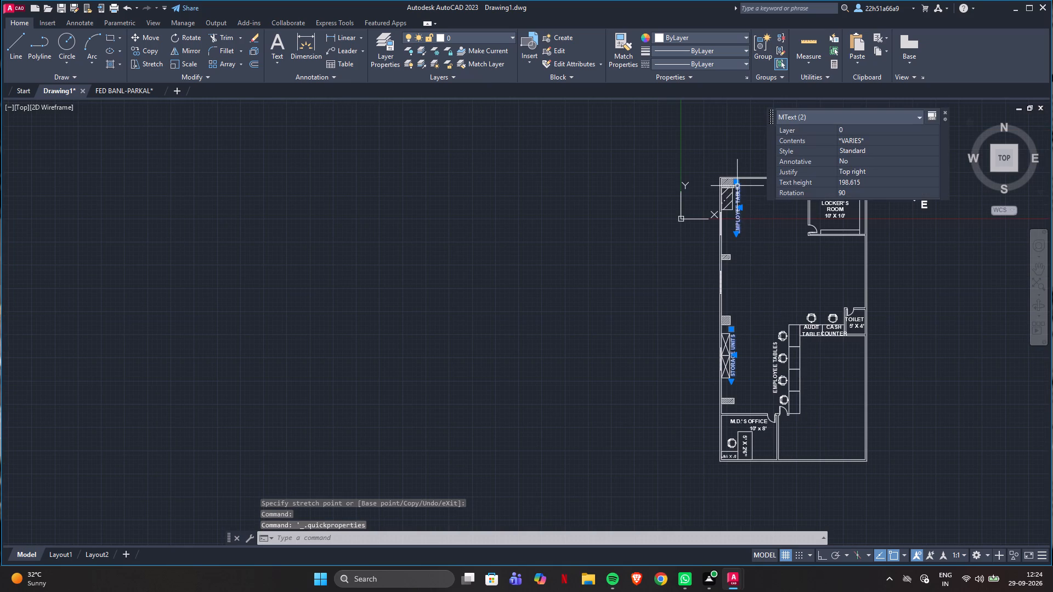
{"action": "scroll", "coordinate": [739, 209], "scroll_direction": "up", "scroll_amount": 3}
{"action": "double_click", "coordinate": [734, 210]}
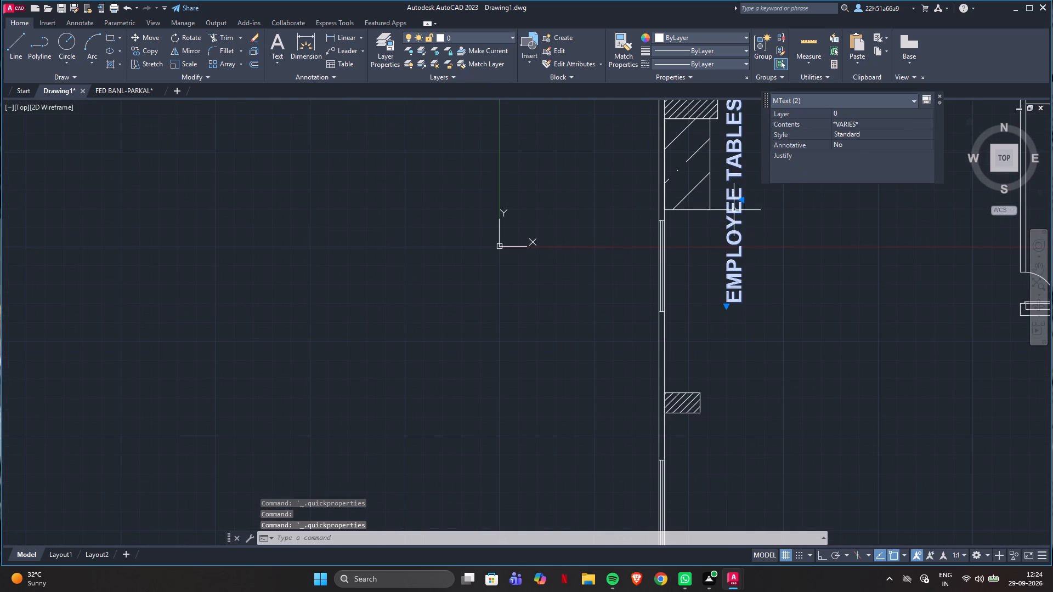
{"action": "triple_click", "coordinate": [736, 273]}
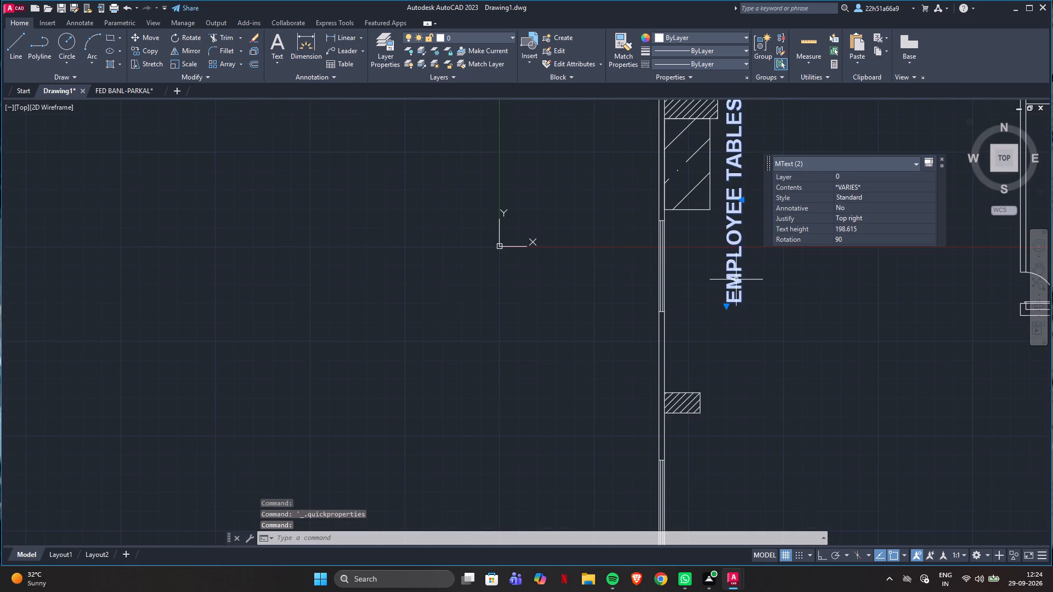
{"action": "scroll", "coordinate": [737, 331], "scroll_direction": "down", "scroll_amount": 2}
{"action": "double_click", "coordinate": [732, 241]}
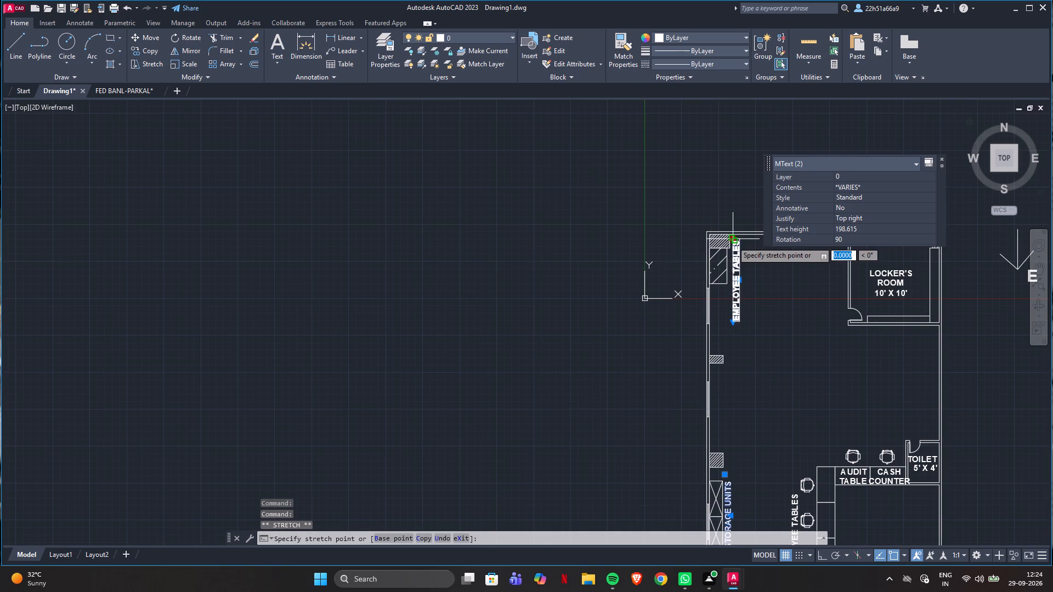
{"action": "left_click", "coordinate": [735, 255]}
{"action": "double_click", "coordinate": [738, 274]}
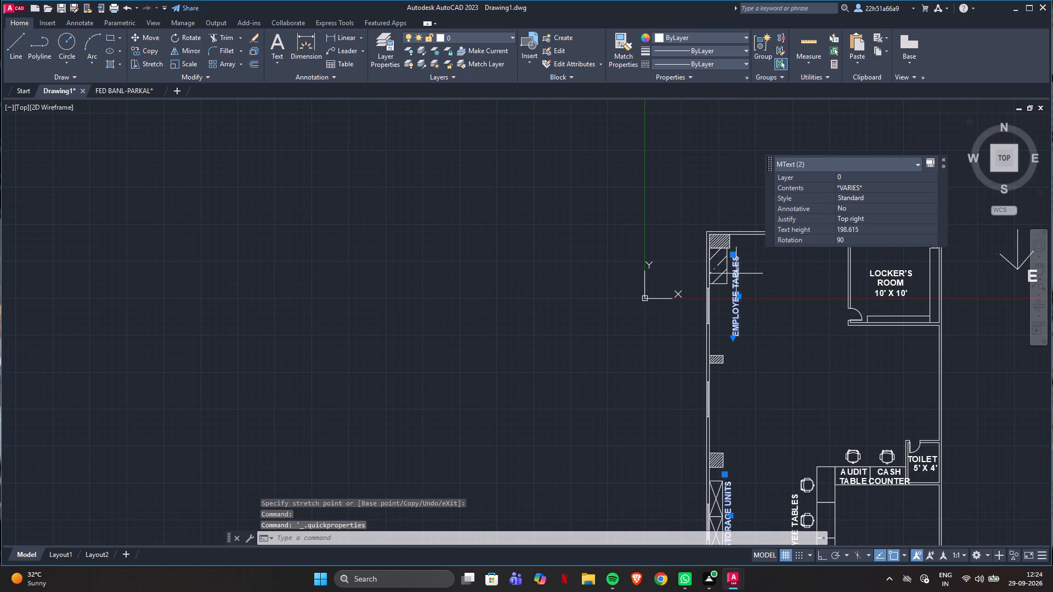
{"action": "key", "text": "Escape"}
{"action": "double_click", "coordinate": [736, 274]}
{"action": "left_click", "coordinate": [736, 274]}
{"action": "double_click", "coordinate": [736, 274]}
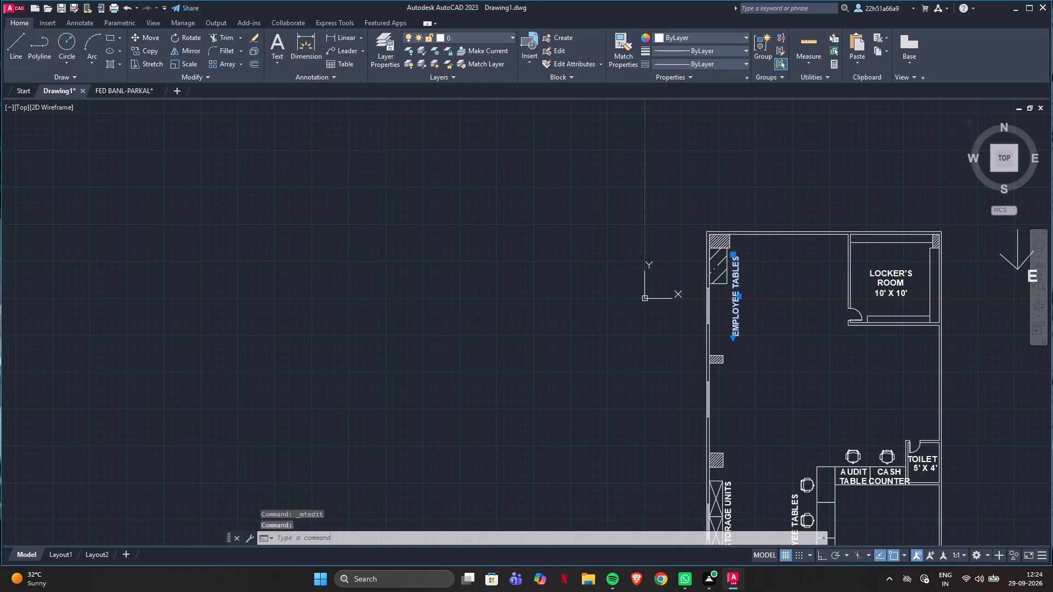
{"action": "key", "text": "ctrl+a"}
{"action": "type", "text": "HU"}
{"action": "key", "text": "b"}
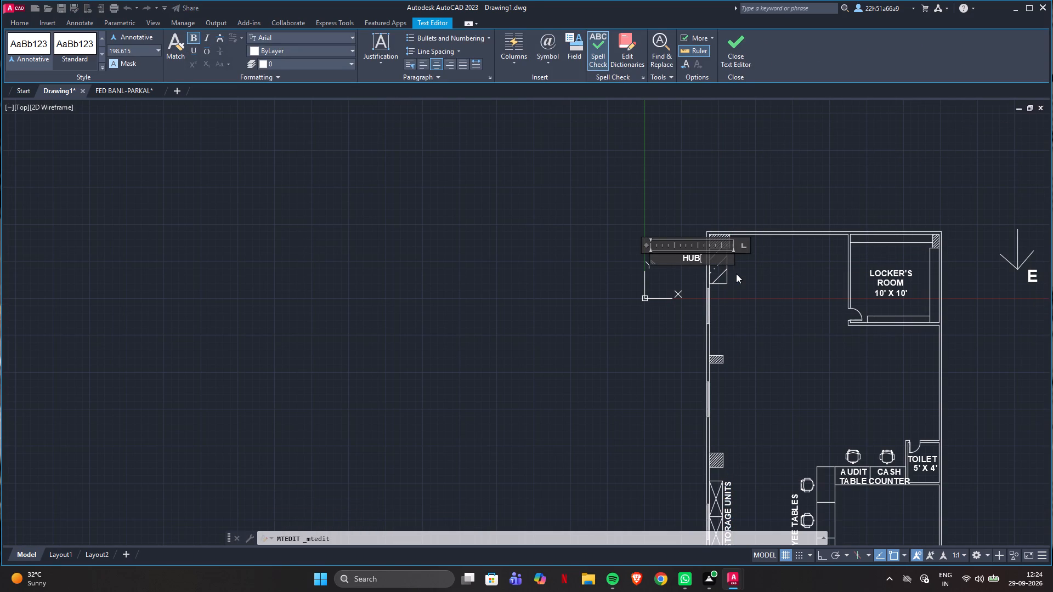
{"action": "left_click", "coordinate": [739, 43]}
Move the HUB label up so it sits right beside the diagonally lined unit below the corner column.
{"action": "scroll", "coordinate": [748, 322], "scroll_direction": "up", "scroll_amount": 3}
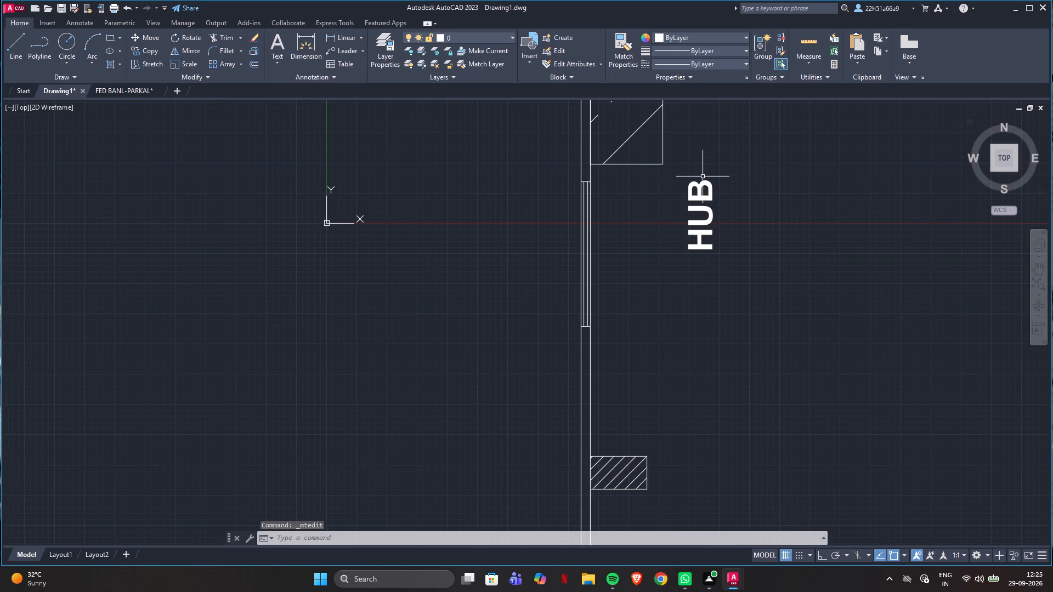
{"action": "left_click", "coordinate": [700, 184]}
{"action": "scroll", "coordinate": [704, 275], "scroll_direction": "down", "scroll_amount": 2}
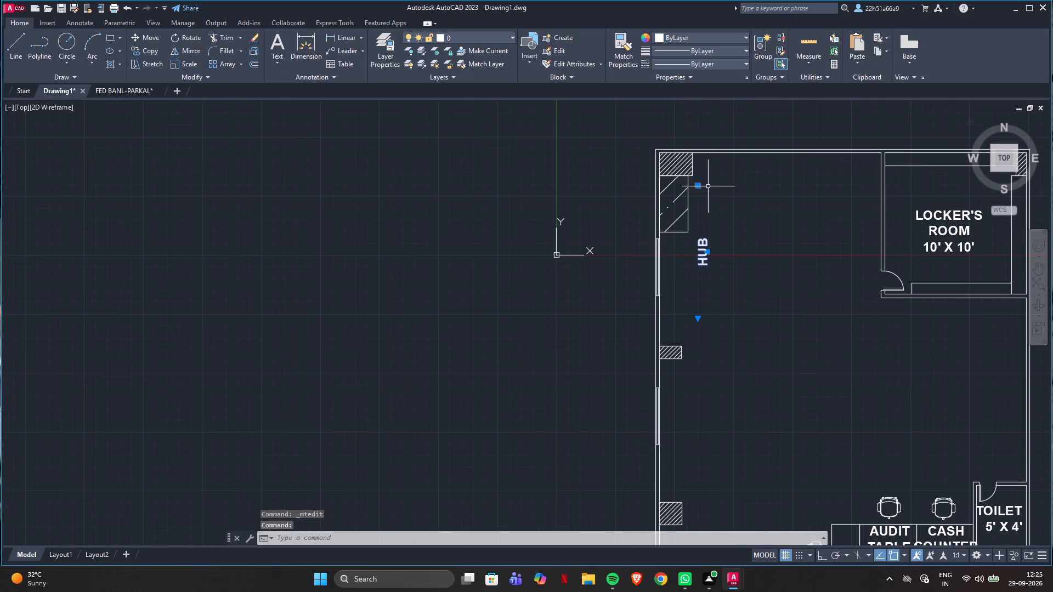
{"action": "left_click", "coordinate": [698, 188]}
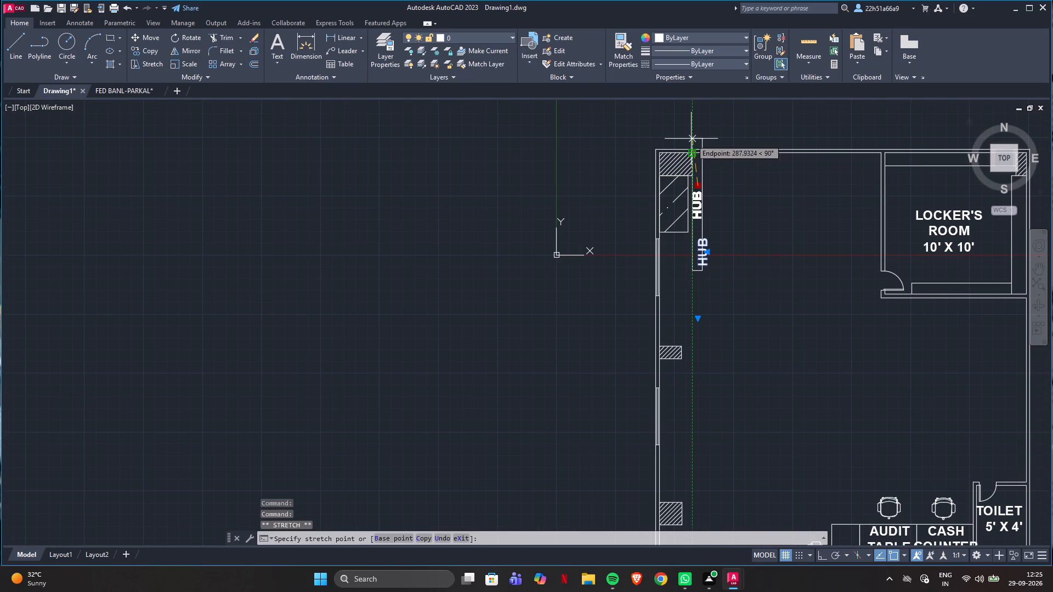
{"action": "left_click", "coordinate": [691, 138]}
{"action": "key", "text": "Escape"}
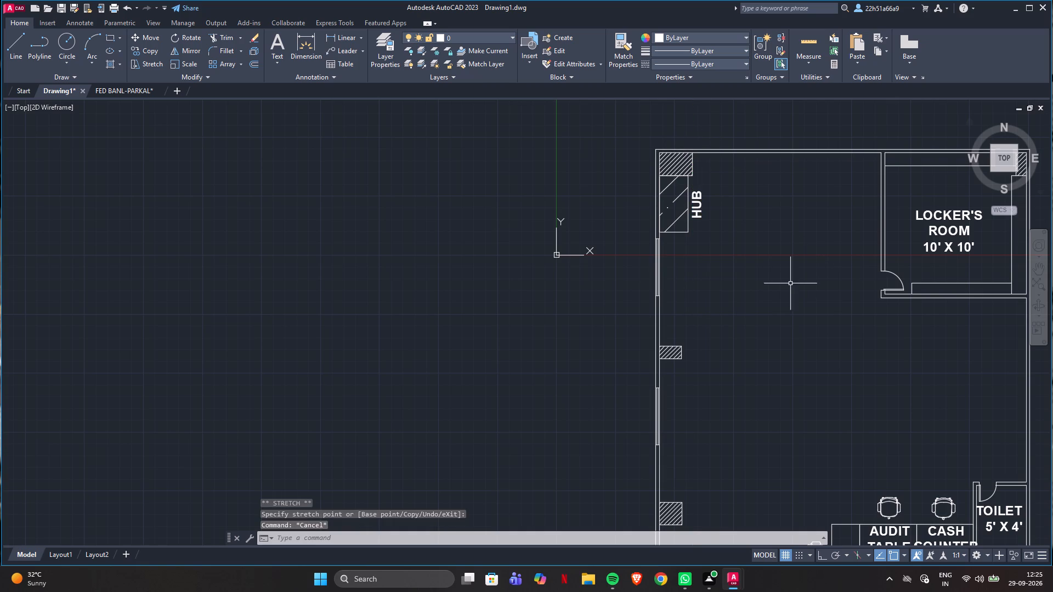
Copy the HUB label to just outside the window in the long wall below the diagonally lined unit.
{"action": "scroll", "coordinate": [747, 291], "scroll_direction": "down", "scroll_amount": 3}
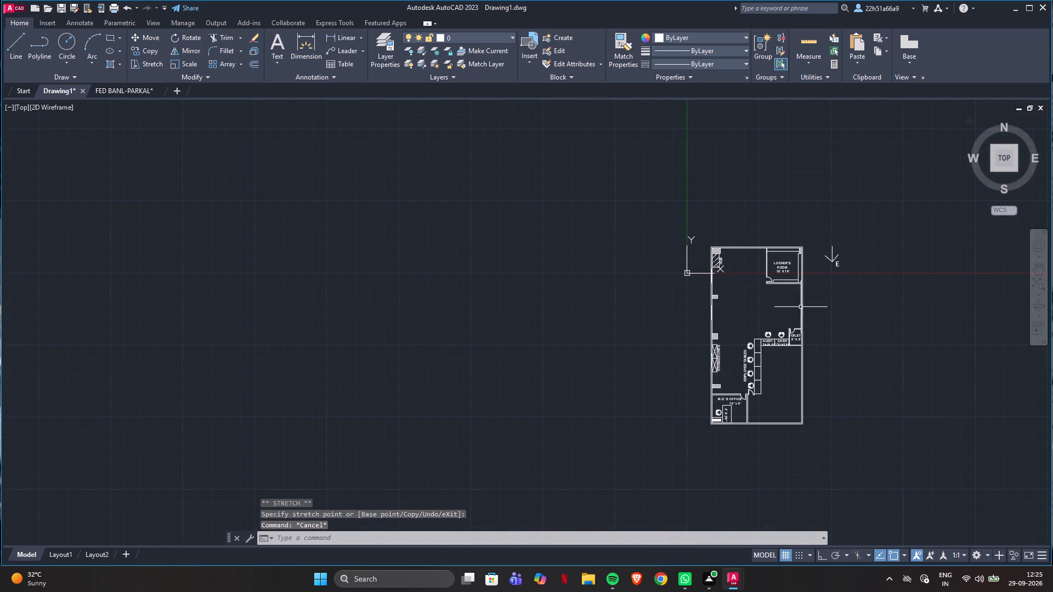
{"action": "scroll", "coordinate": [809, 325], "scroll_direction": "up", "scroll_amount": 3}
{"action": "scroll", "coordinate": [700, 252], "scroll_direction": "down", "scroll_amount": 2}
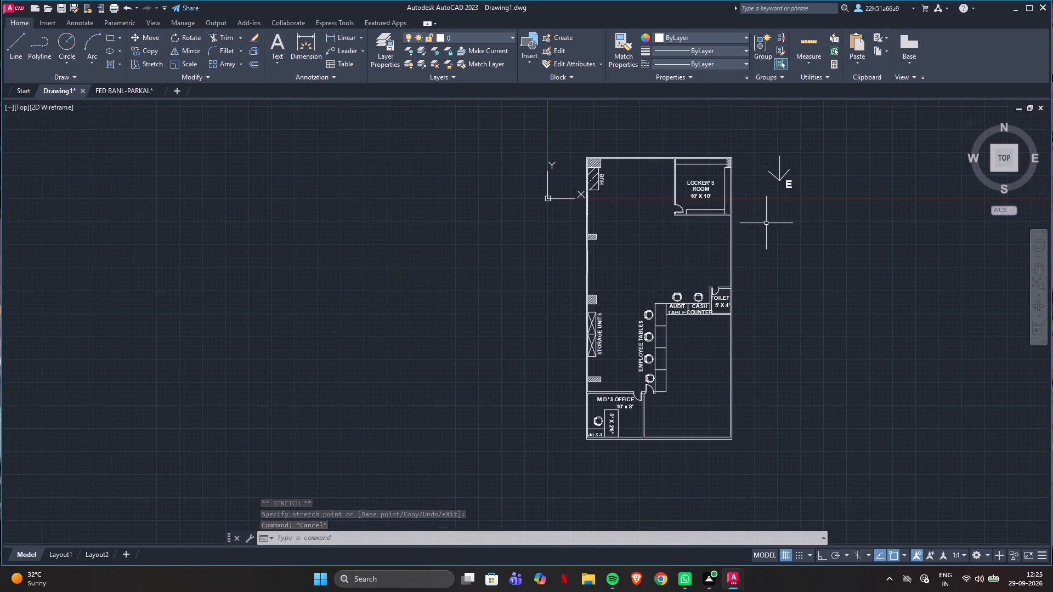
{"action": "scroll", "coordinate": [766, 223], "scroll_direction": "up", "scroll_amount": 2}
{"action": "scroll", "coordinate": [685, 284], "scroll_direction": "down", "scroll_amount": 1}
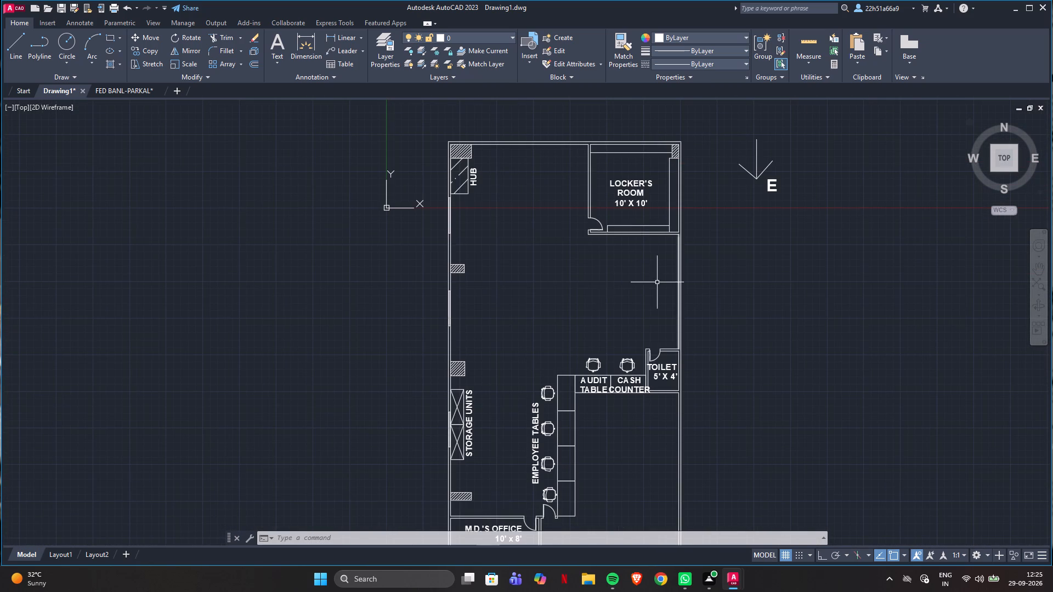
{"action": "left_click", "coordinate": [475, 182]}
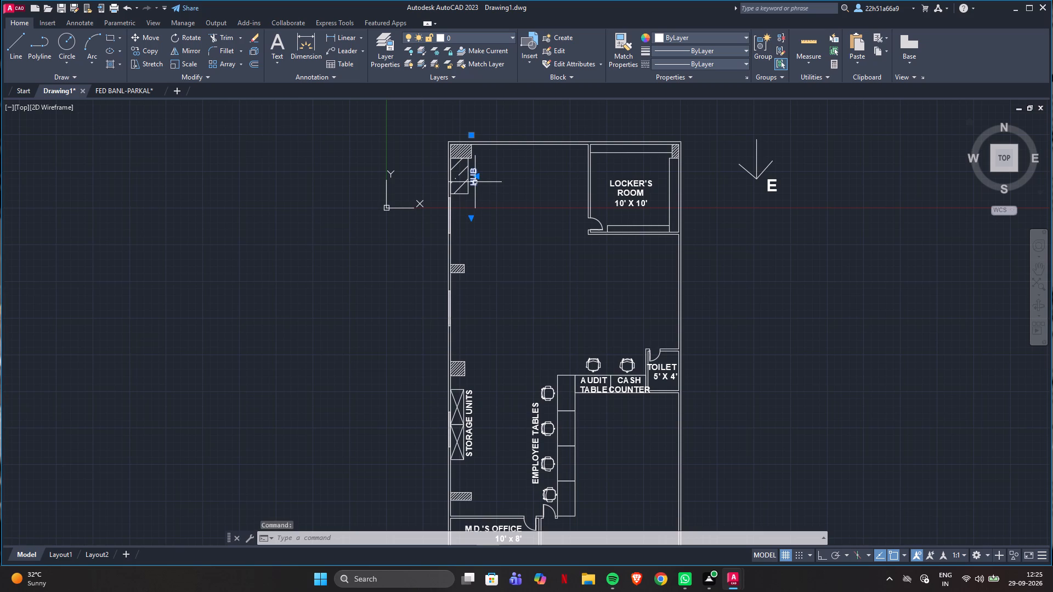
{"action": "key", "text": "c"}
{"action": "key", "text": "o"}
{"action": "key", "text": "Return"}
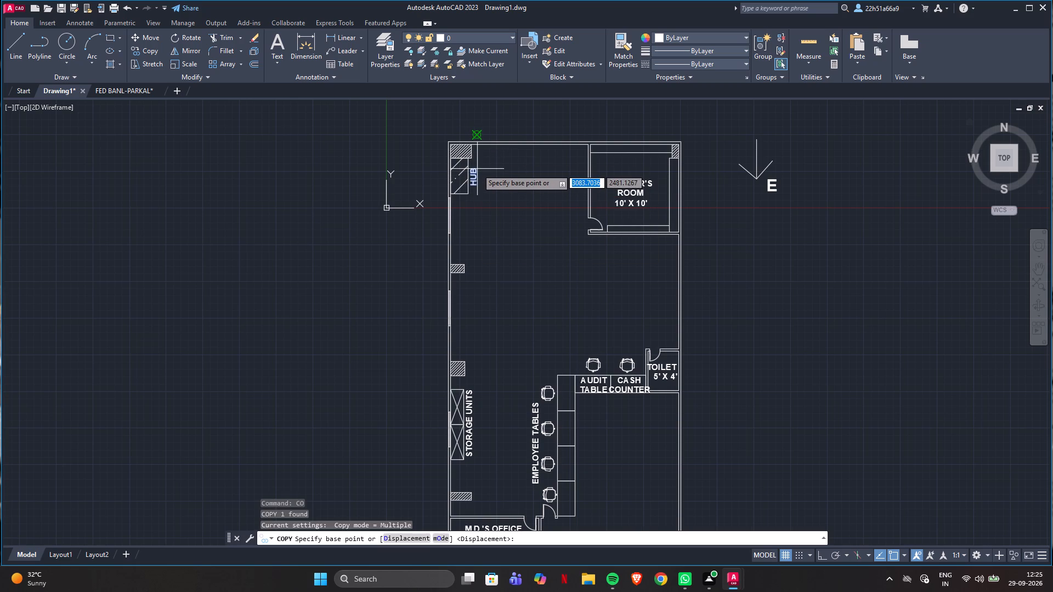
{"action": "scroll", "coordinate": [477, 169], "scroll_direction": "up", "scroll_amount": 1}
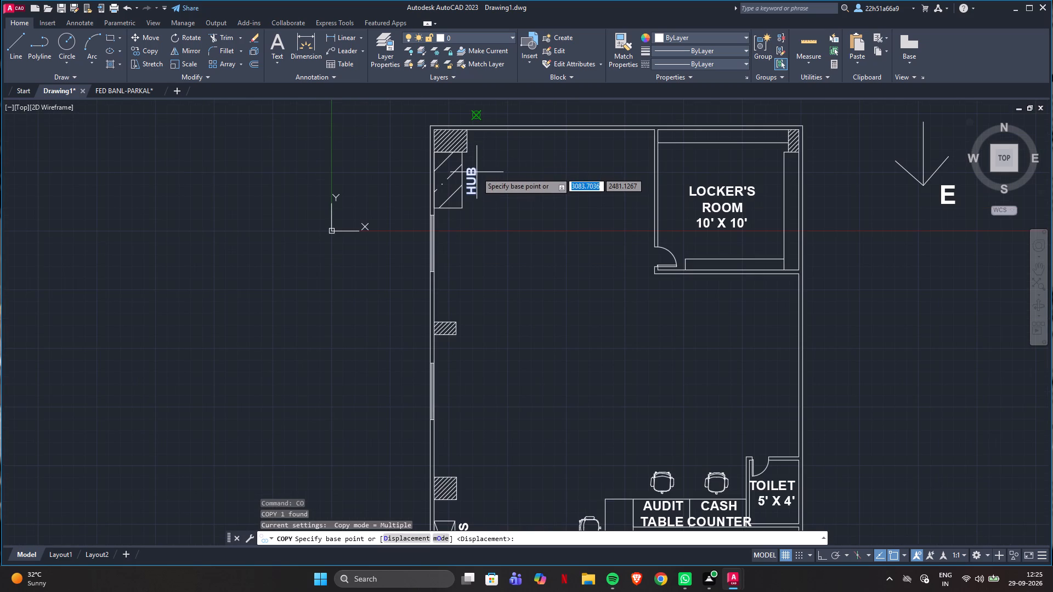
{"action": "left_click", "coordinate": [474, 172]}
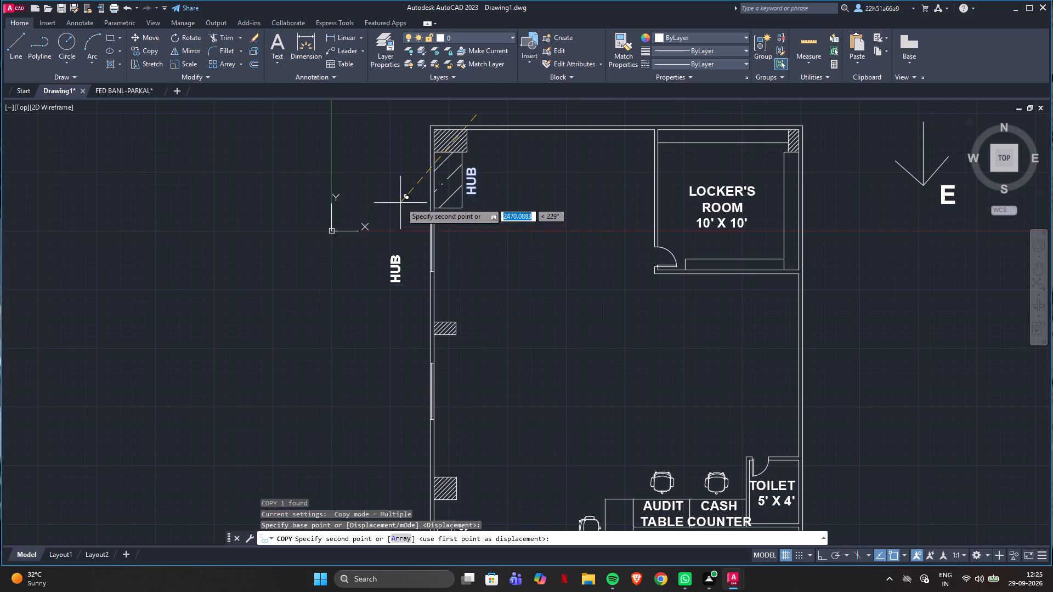
{"action": "left_click", "coordinate": [426, 176]}
Place more HUB label copies outside the other two windows of that wall and outside the toilet's outer wall.
{"action": "scroll", "coordinate": [394, 182], "scroll_direction": "down", "scroll_amount": 2}
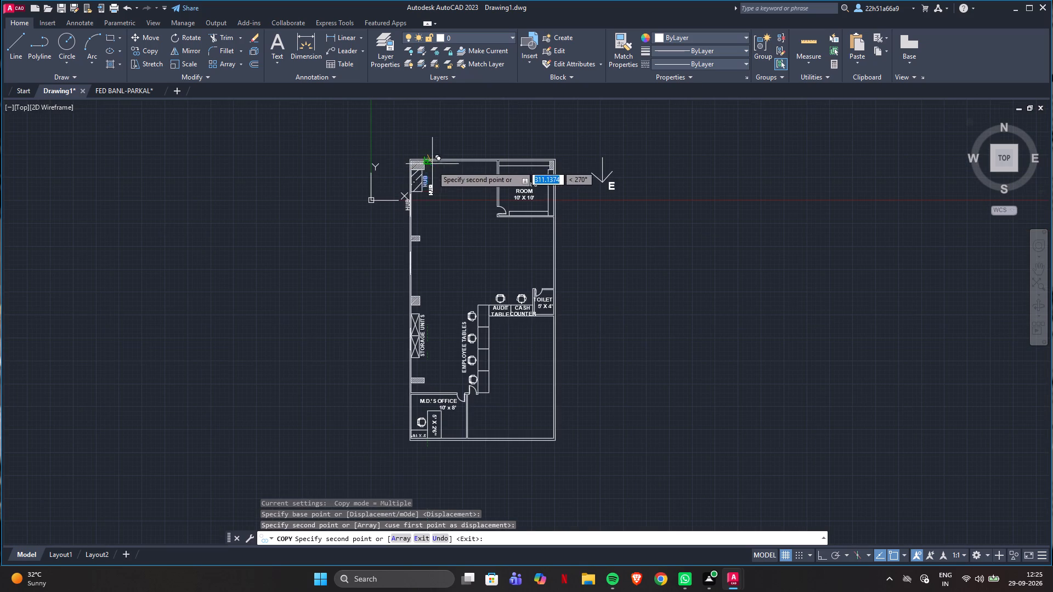
{"action": "scroll", "coordinate": [400, 264], "scroll_direction": "up", "scroll_amount": 3}
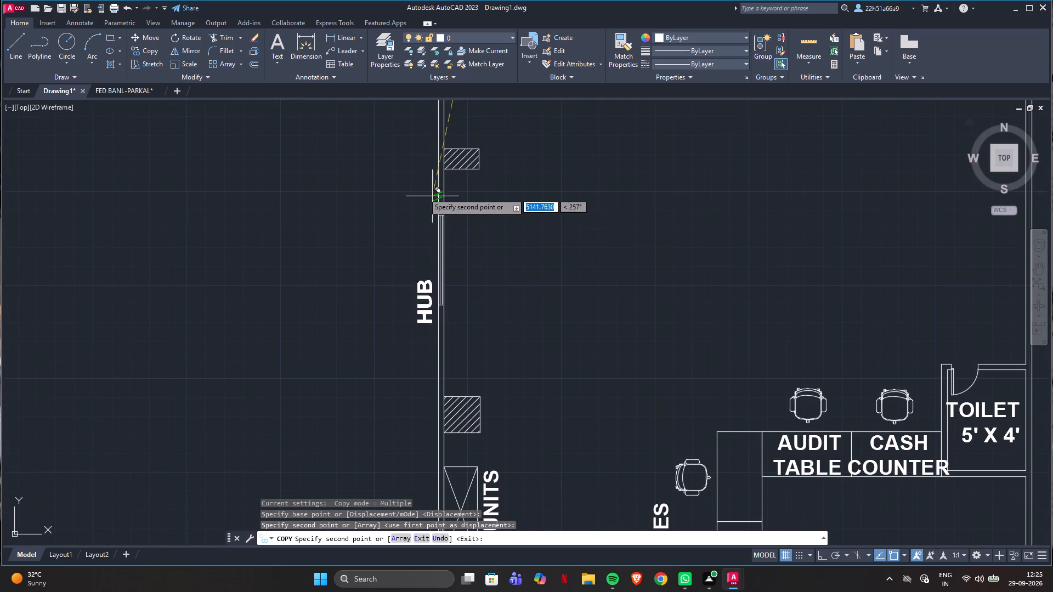
{"action": "left_click", "coordinate": [431, 151]}
{"action": "scroll", "coordinate": [375, 177], "scroll_direction": "down", "scroll_amount": 2}
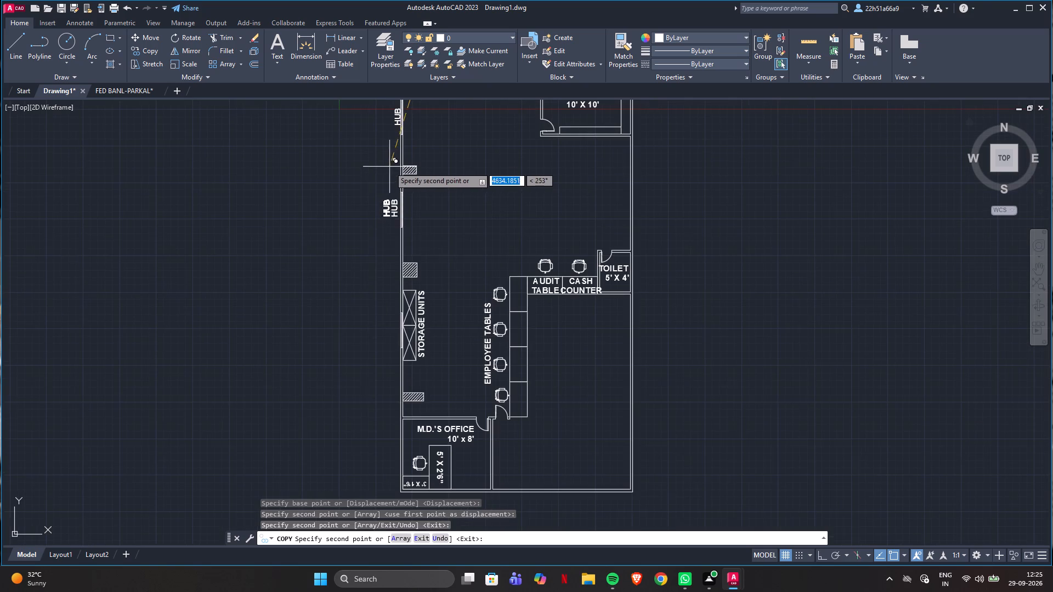
{"action": "scroll", "coordinate": [390, 292], "scroll_direction": "up", "scroll_amount": 1}
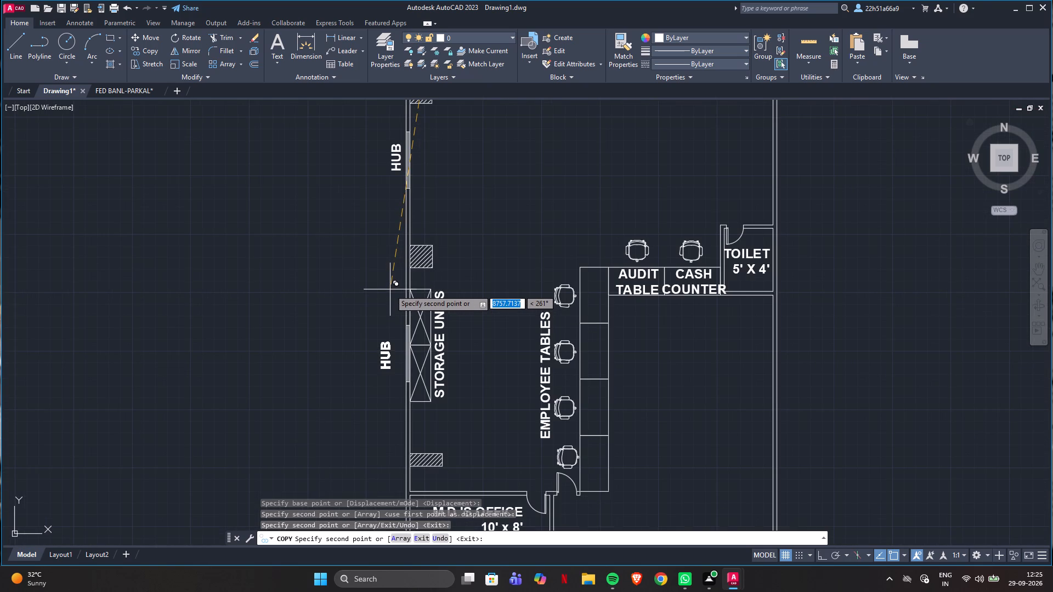
{"action": "left_click", "coordinate": [400, 291]}
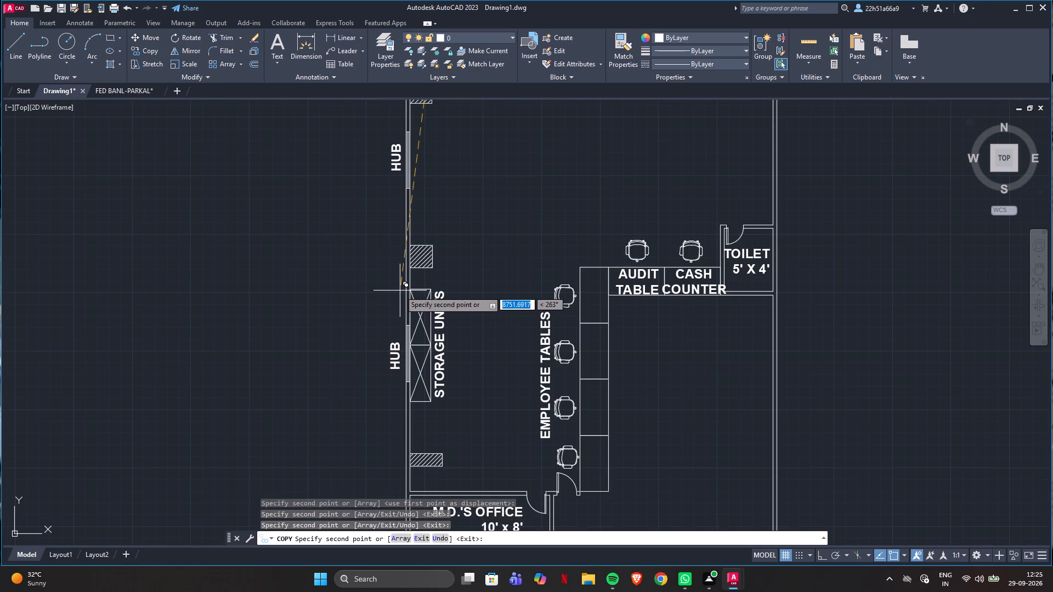
{"action": "left_click", "coordinate": [793, 193]}
{"action": "key", "text": "Escape"}
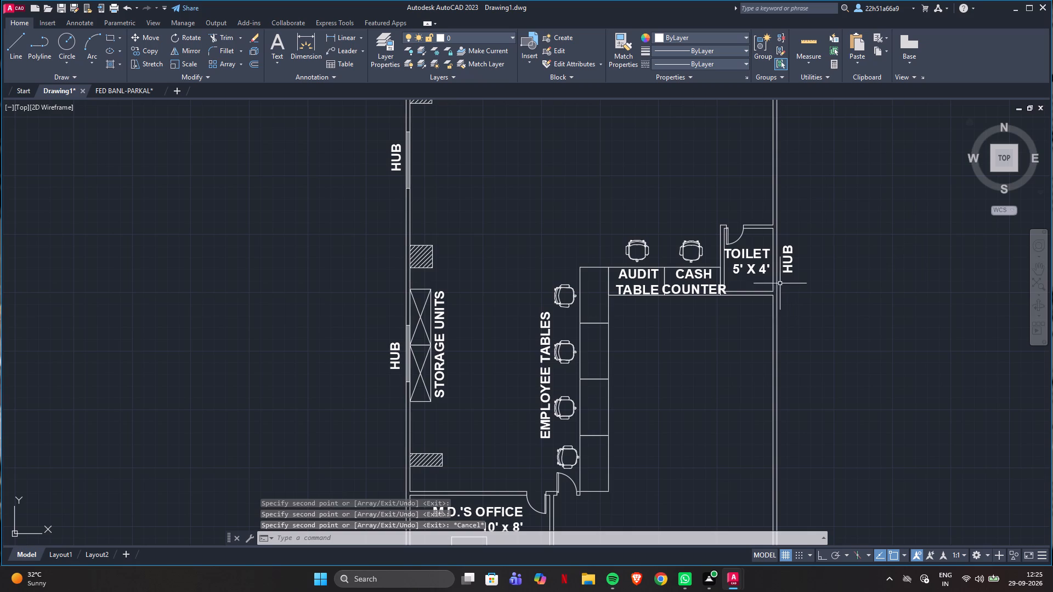
Draw a line across the toilet's outer wall beside the TOILET text, and a 300-long line down the wall from its midpoint.
{"action": "scroll", "coordinate": [775, 264], "scroll_direction": "up", "scroll_amount": 3}
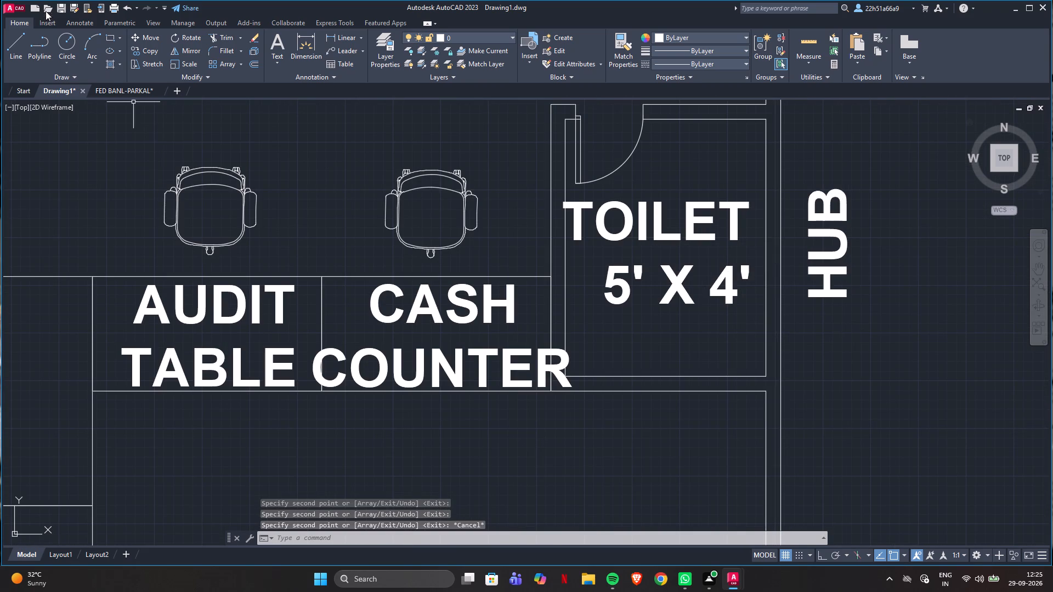
{"action": "left_click", "coordinate": [24, 49]}
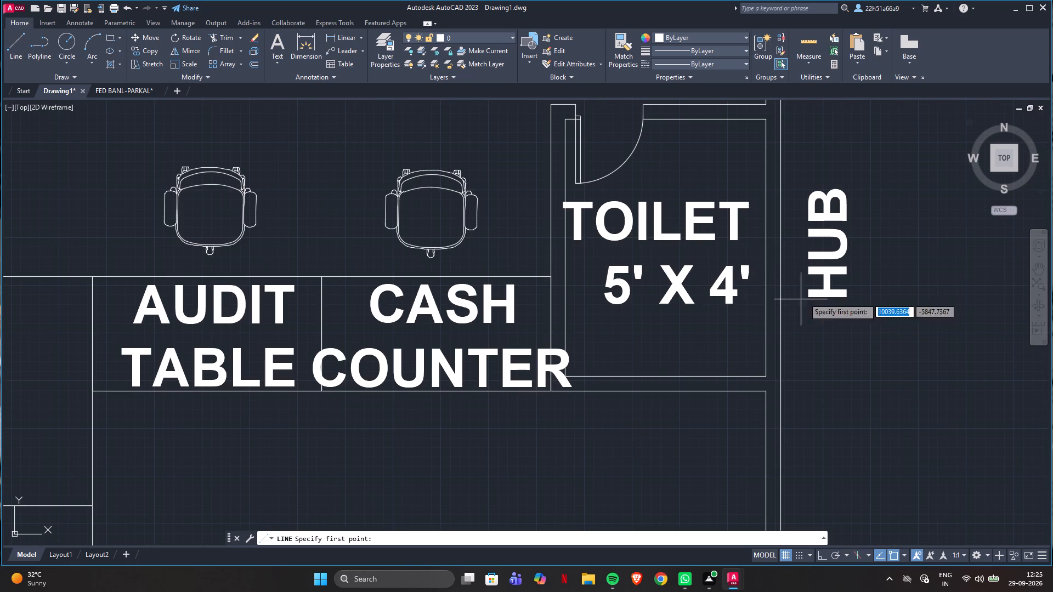
{"action": "left_click", "coordinate": [766, 207]}
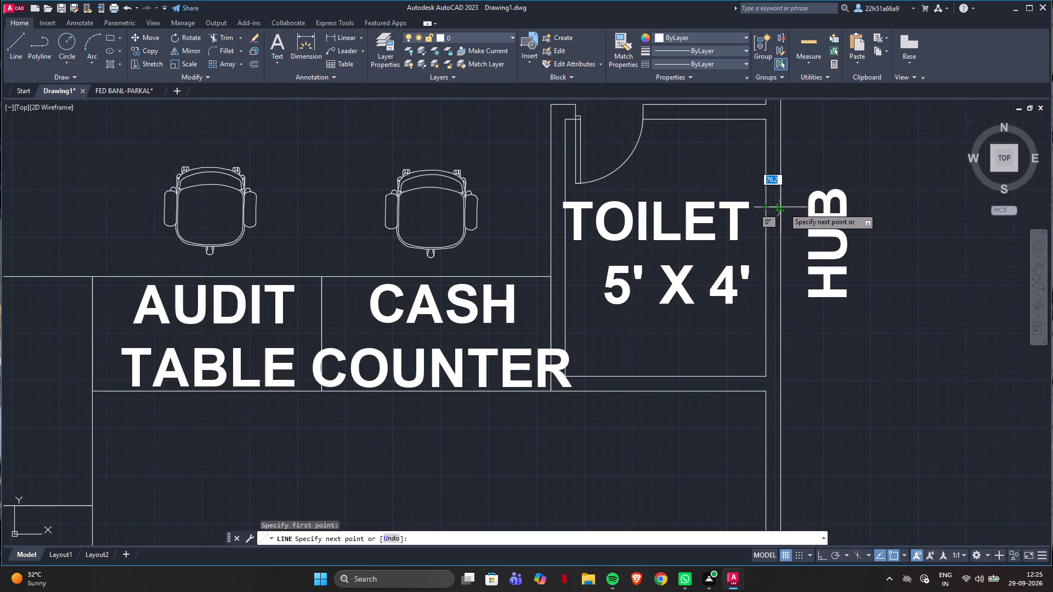
{"action": "left_click", "coordinate": [780, 209]}
{"action": "key", "text": "Escape"}
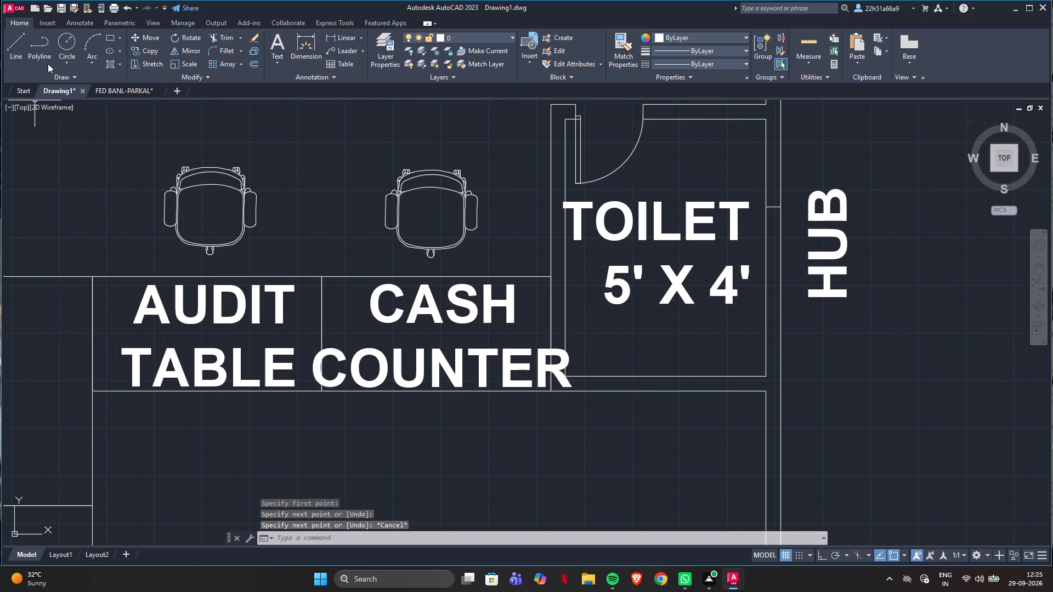
{"action": "key", "text": "Return"}
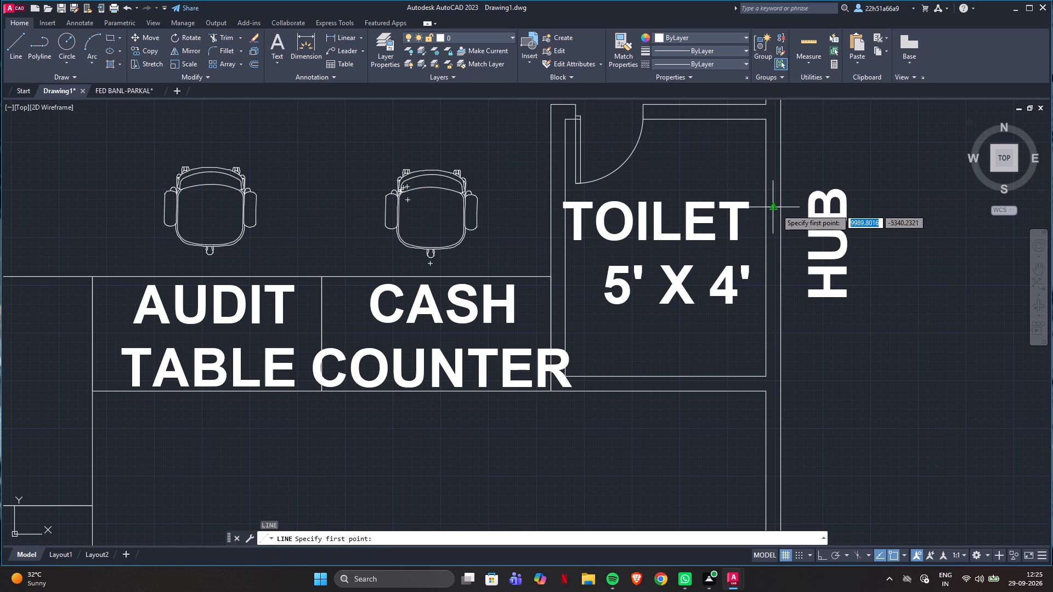
{"action": "left_click", "coordinate": [776, 209]}
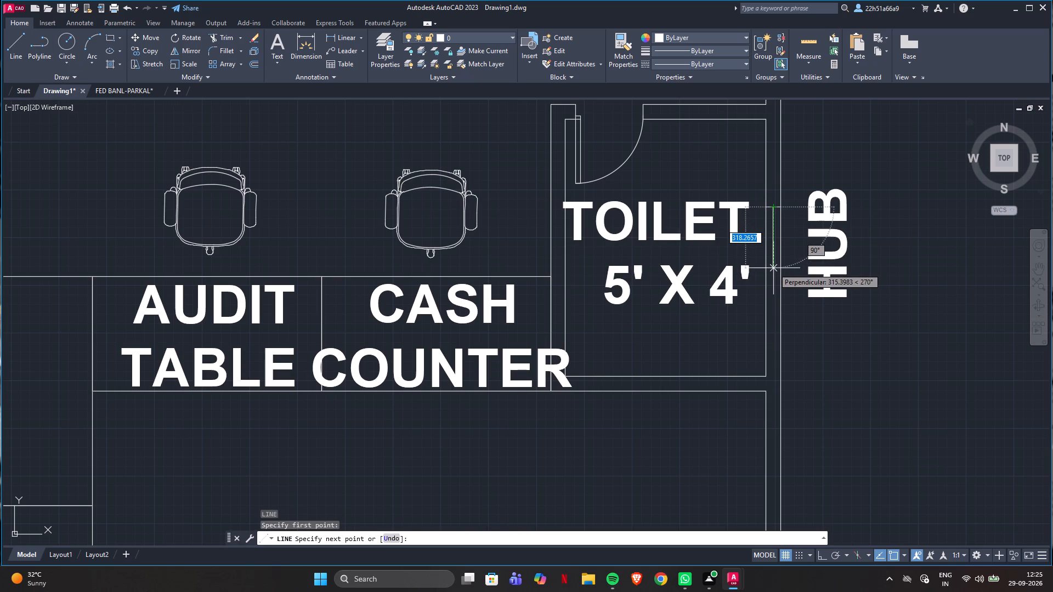
{"action": "key", "text": "3"}
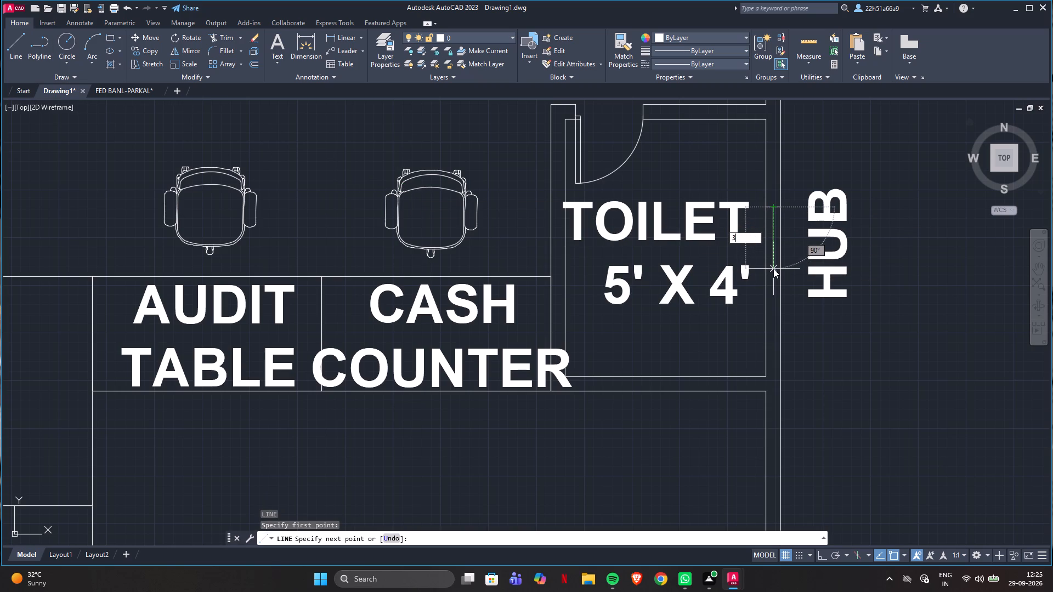
{"action": "key", "text": "0"}
{"action": "key", "text": "0"}
{"action": "key", "text": "Return"}
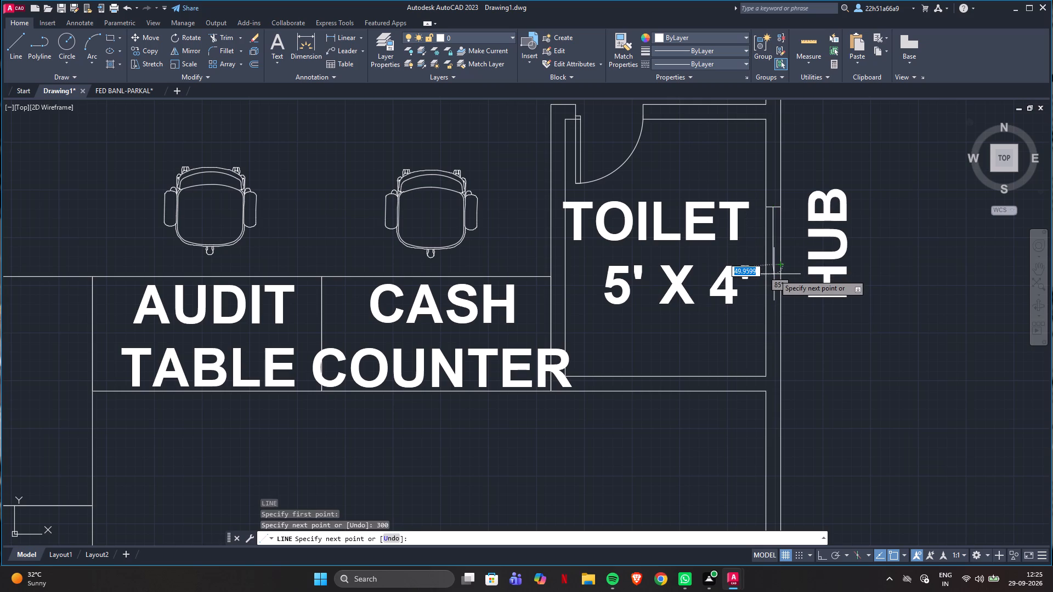
Close the toilet window's lower end with lines from the centre line's endpoint to the outer and inner wall faces.
{"action": "scroll", "coordinate": [782, 266], "scroll_direction": "up", "scroll_amount": 3}
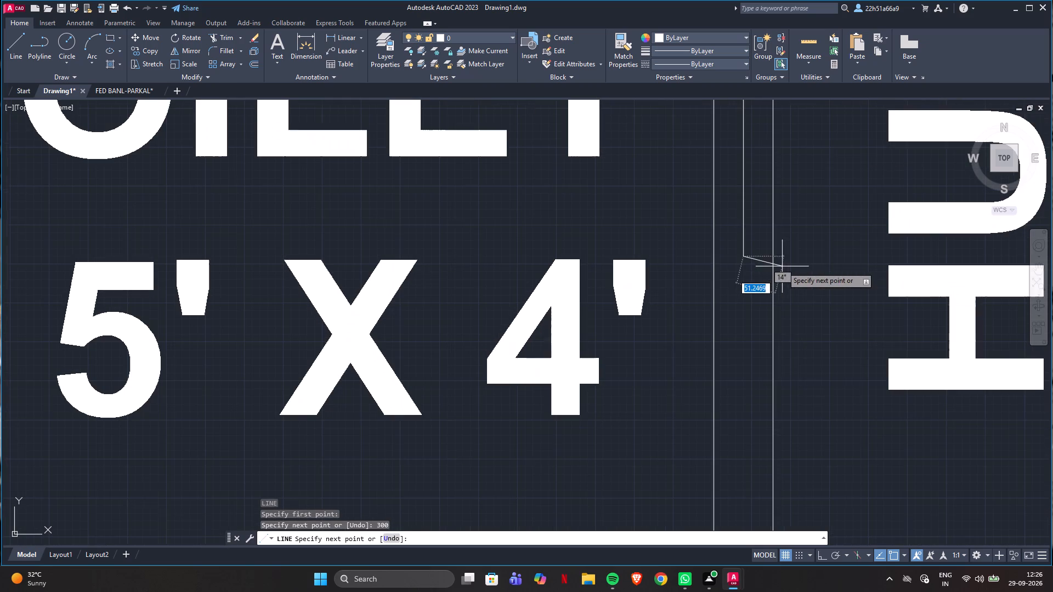
{"action": "left_click", "coordinate": [772, 257]}
{"action": "key", "text": "Escape"}
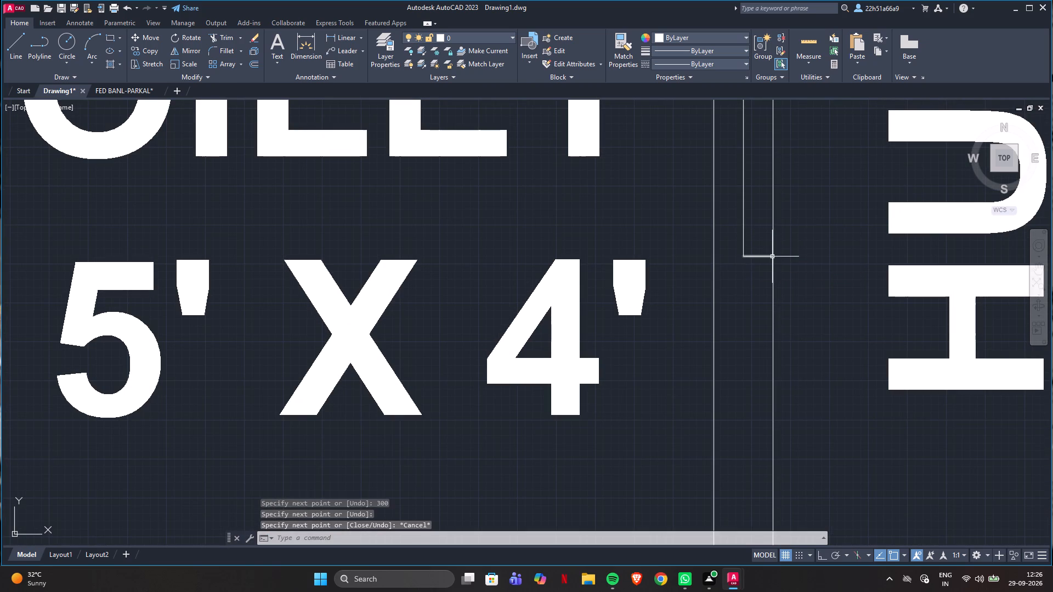
{"action": "key", "text": "Return"}
{"action": "left_click", "coordinate": [743, 257]}
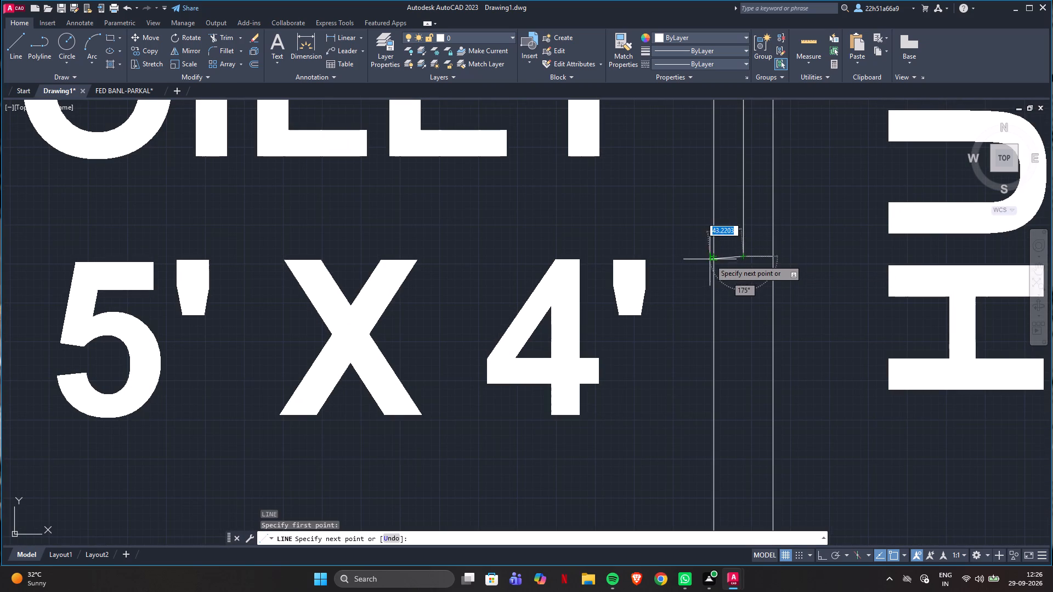
{"action": "left_click", "coordinate": [713, 258]}
{"action": "key", "text": "Return"}
Replace the text of the HUB copy outside the toilet window with V.
{"action": "scroll", "coordinate": [781, 280], "scroll_direction": "down", "scroll_amount": 2}
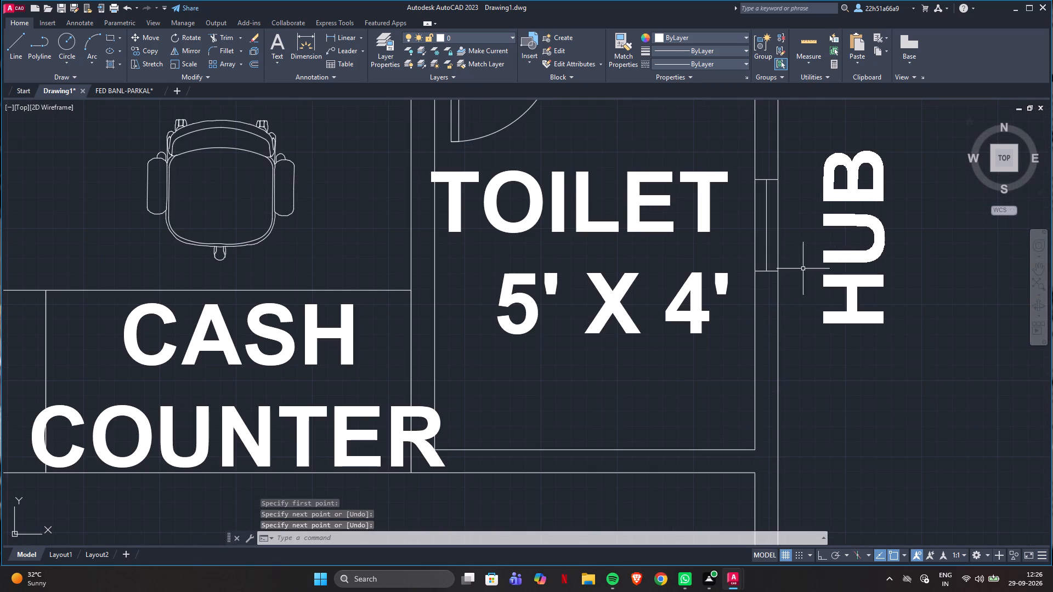
{"action": "double_click", "coordinate": [856, 223]}
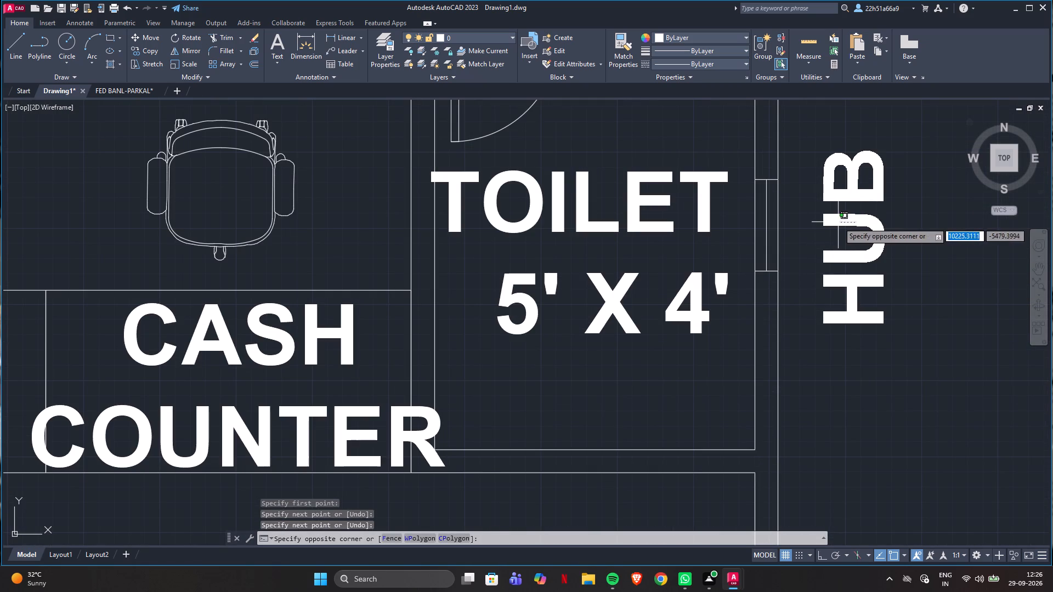
{"action": "double_click", "coordinate": [839, 218]}
{"action": "double_click", "coordinate": [826, 219]}
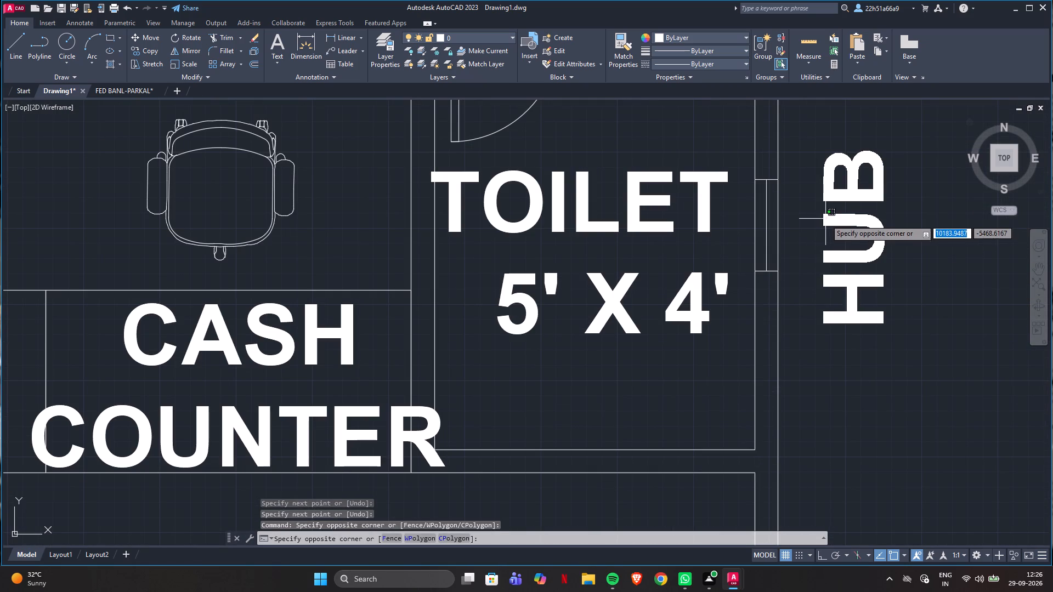
{"action": "left_click", "coordinate": [828, 178]}
{"action": "double_click", "coordinate": [834, 160]}
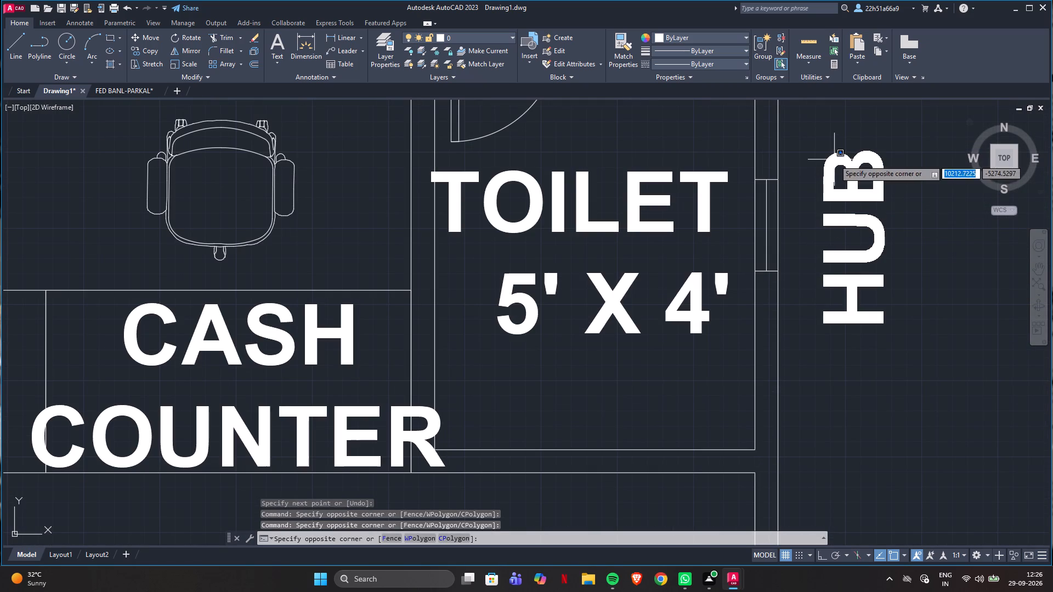
{"action": "left_click", "coordinate": [872, 225]}
{"action": "scroll", "coordinate": [828, 322], "scroll_direction": "down", "scroll_amount": 3}
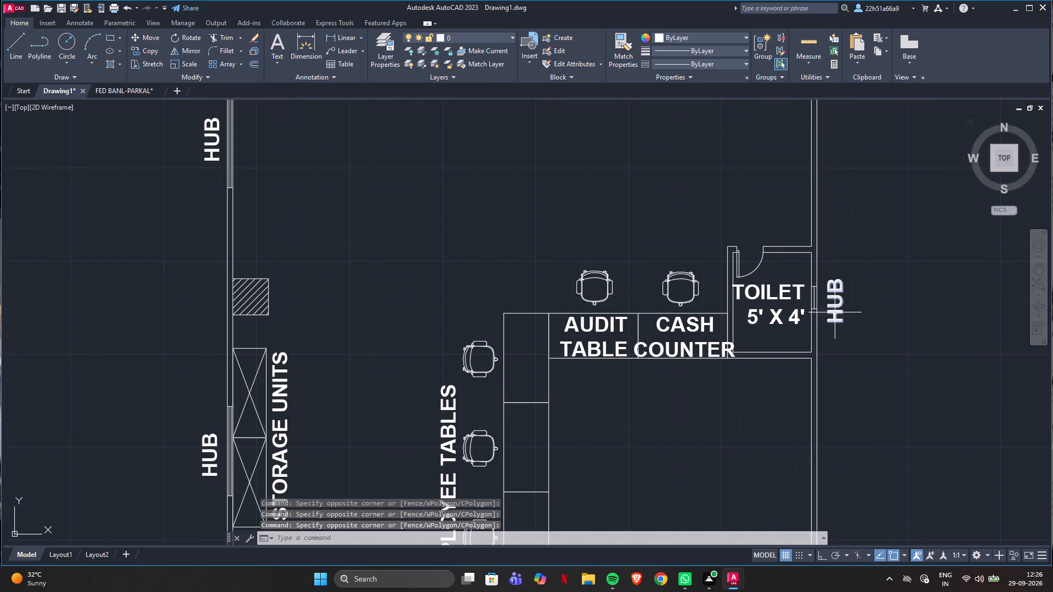
{"action": "double_click", "coordinate": [835, 316]}
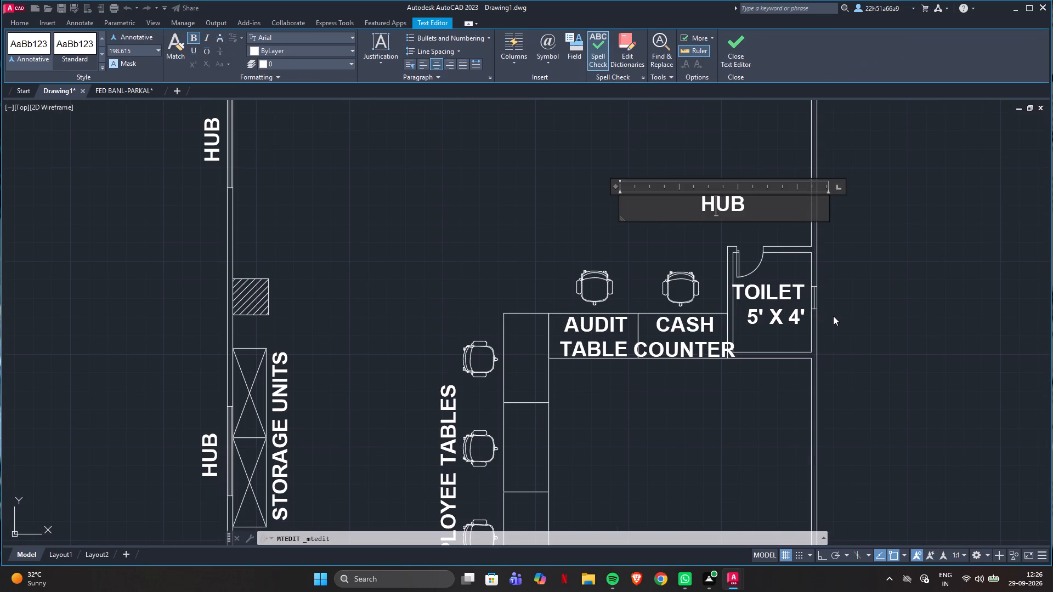
{"action": "key", "text": "ctrl+a"}
{"action": "key", "text": "v"}
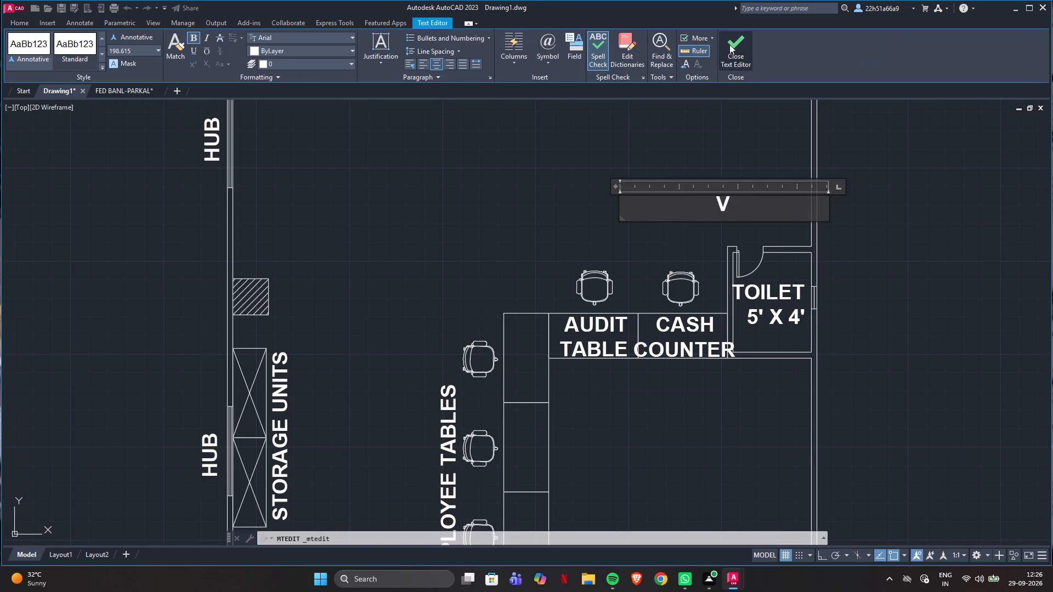
{"action": "left_click", "coordinate": [729, 43]}
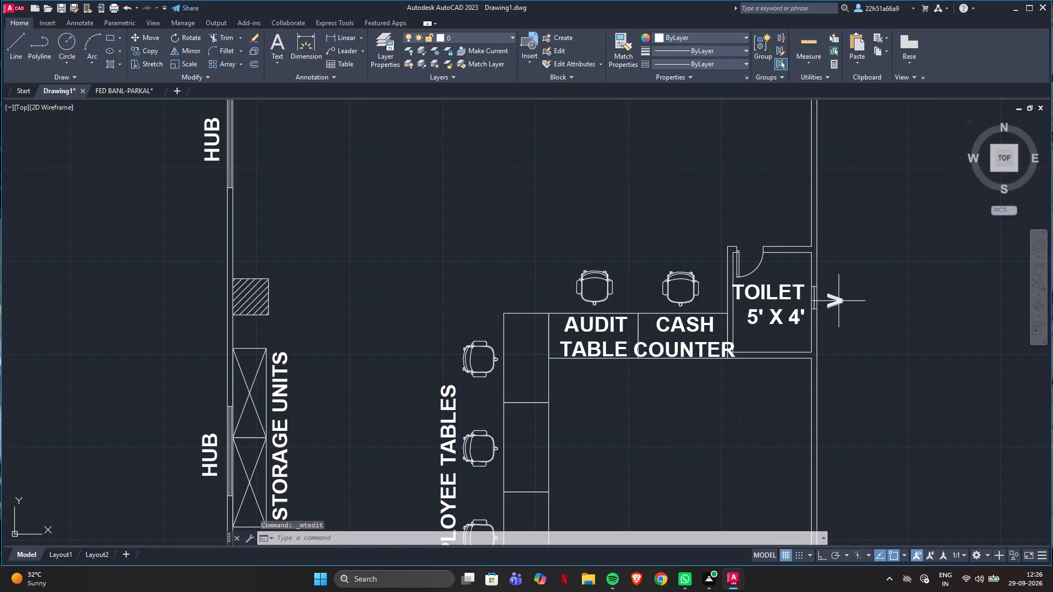
Replace the HUB text outside the upper and middle windows of the long wall with W.
{"action": "scroll", "coordinate": [841, 300], "scroll_direction": "down", "scroll_amount": 3}
{"action": "scroll", "coordinate": [676, 197], "scroll_direction": "up", "scroll_amount": 2}
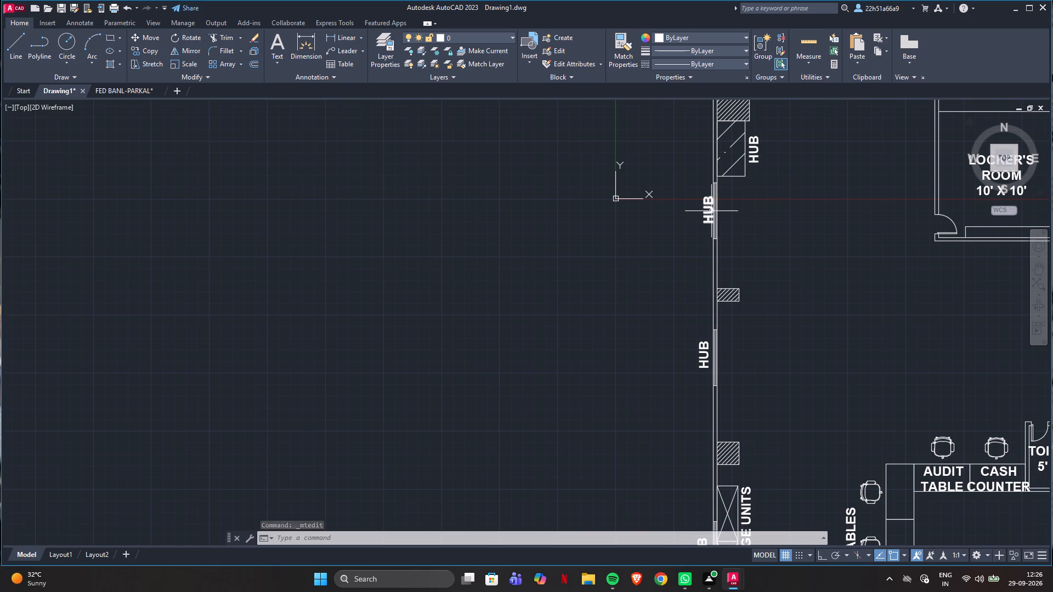
{"action": "double_click", "coordinate": [709, 210]}
{"action": "key", "text": "ctrl+a"}
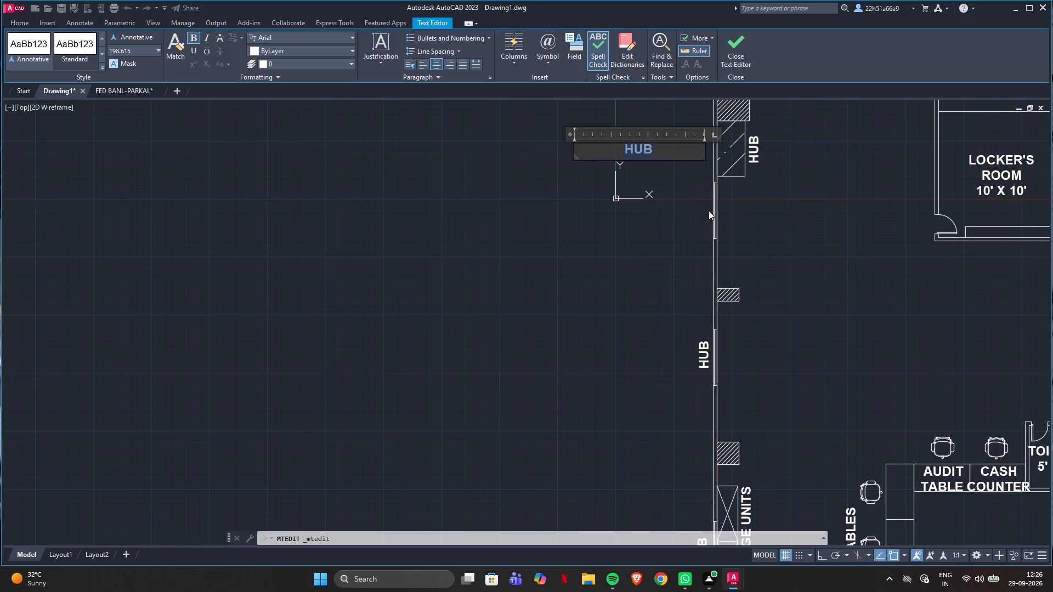
{"action": "key", "text": "w"}
{"action": "left_click", "coordinate": [734, 46]}
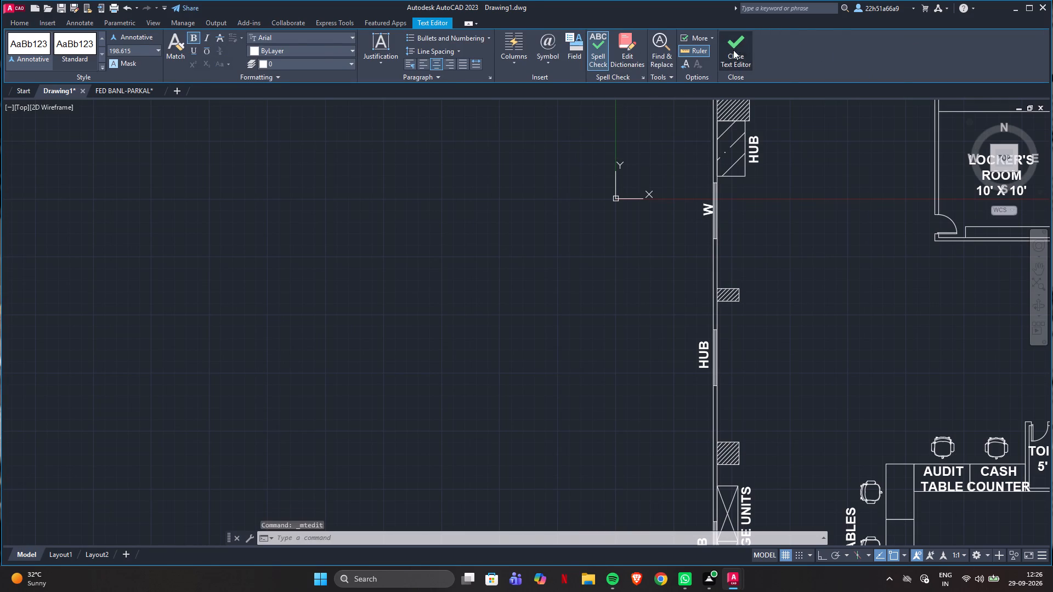
{"action": "scroll", "coordinate": [716, 210], "scroll_direction": "down", "scroll_amount": 2}
{"action": "scroll", "coordinate": [718, 270], "scroll_direction": "up", "scroll_amount": 2}
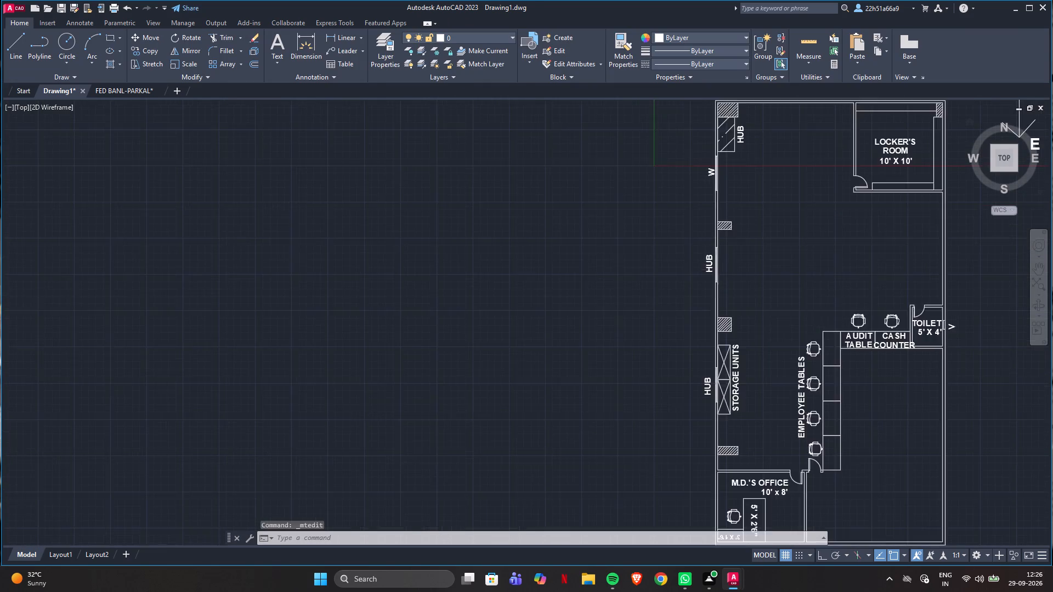
{"action": "double_click", "coordinate": [701, 257]}
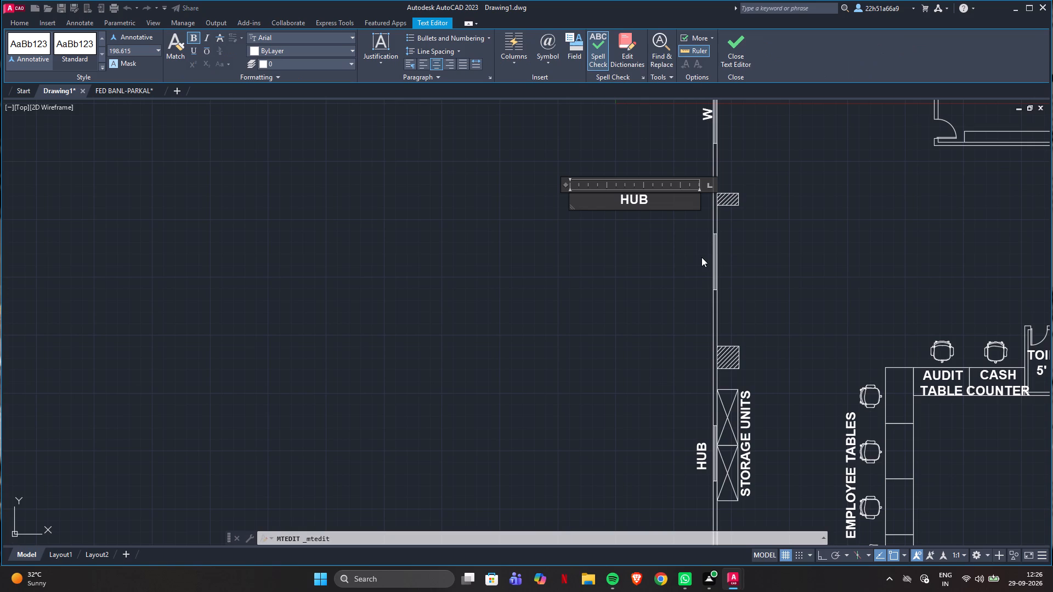
{"action": "key", "text": "ctrl+a"}
{"action": "key", "text": "w"}
{"action": "left_click", "coordinate": [727, 36]}
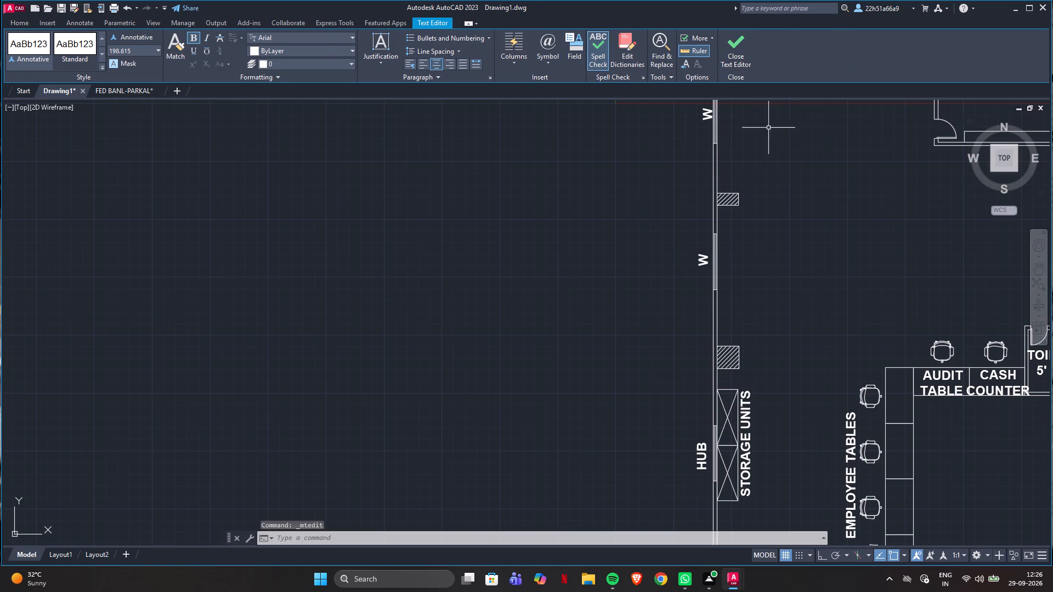
Replace the HUB text outside the window beside the storage units with W.
{"action": "scroll", "coordinate": [733, 280], "scroll_direction": "down", "scroll_amount": 1}
{"action": "scroll", "coordinate": [712, 401], "scroll_direction": "up", "scroll_amount": 3}
{"action": "double_click", "coordinate": [717, 371]}
{"action": "double_click", "coordinate": [717, 362]}
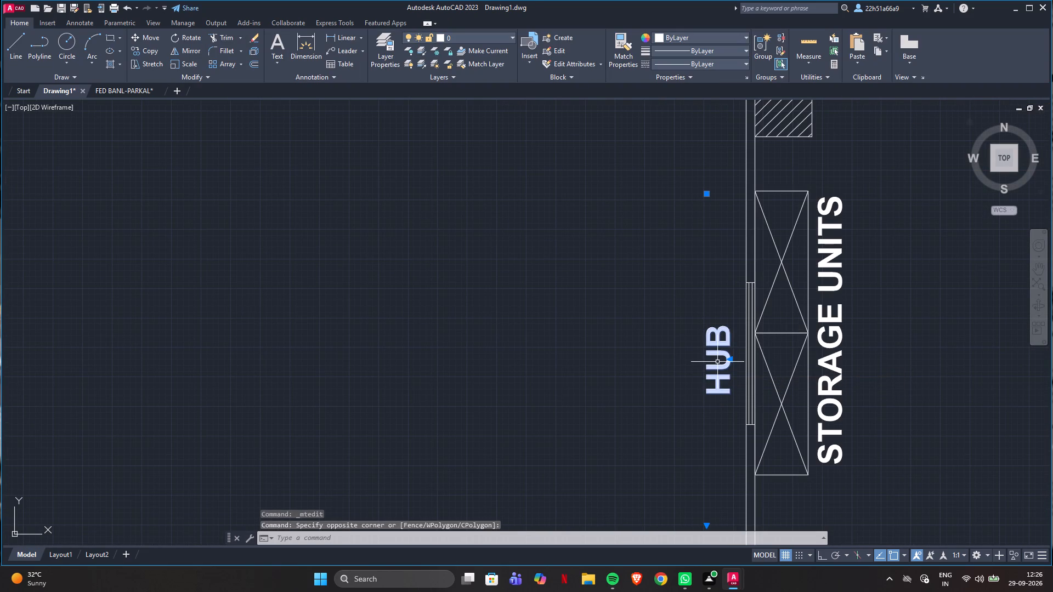
{"action": "double_click", "coordinate": [721, 354]}
{"action": "double_click", "coordinate": [723, 341]}
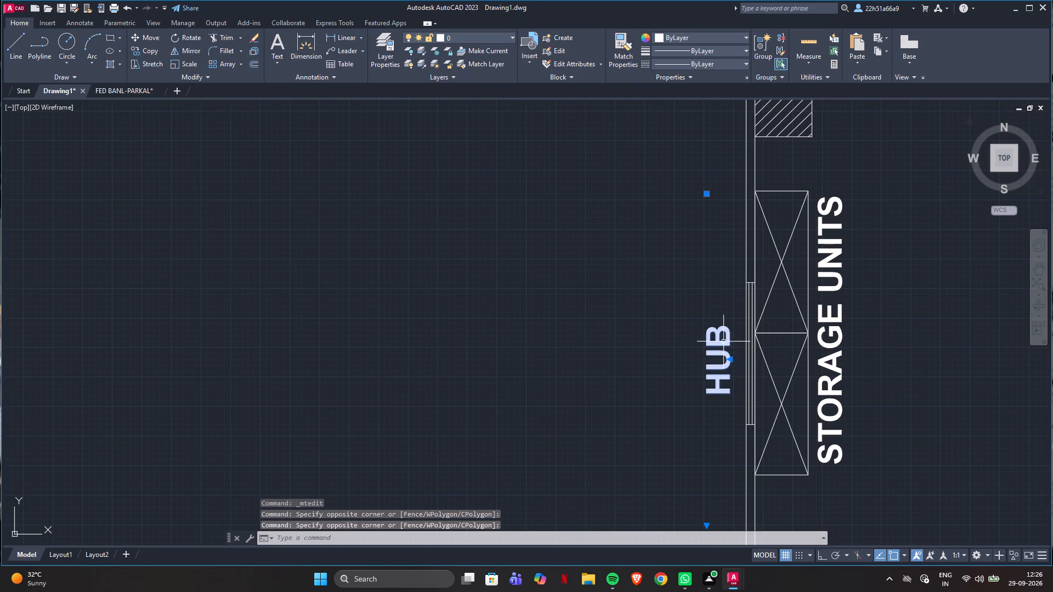
{"action": "left_click", "coordinate": [725, 337]}
{"action": "left_click", "coordinate": [723, 338]}
{"action": "double_click", "coordinate": [724, 329]}
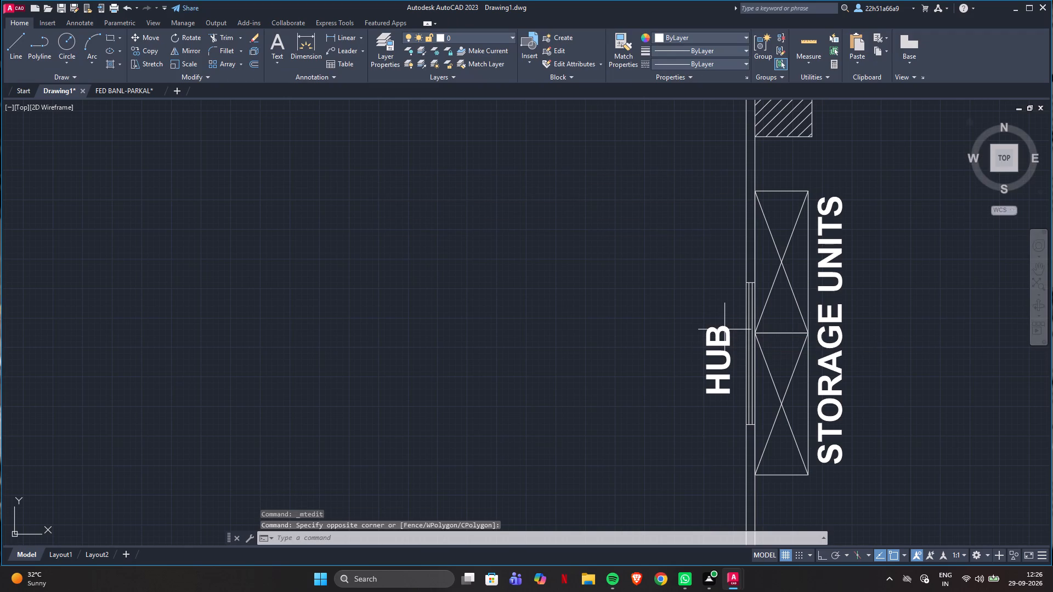
{"action": "double_click", "coordinate": [716, 330]}
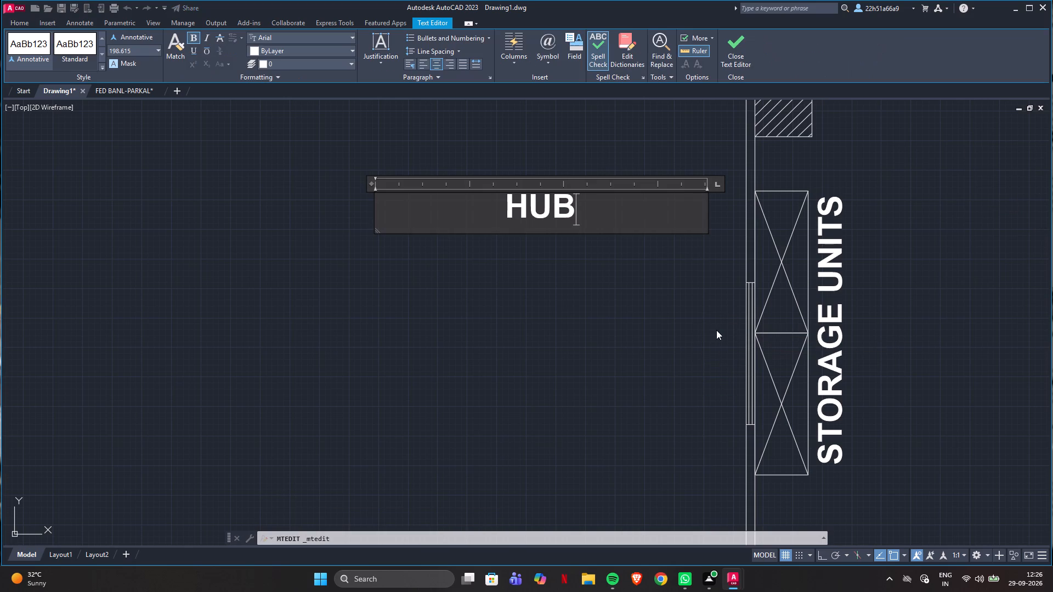
{"action": "key", "text": "ctrl+a"}
{"action": "key", "text": "w"}
{"action": "left_click", "coordinate": [732, 46]}
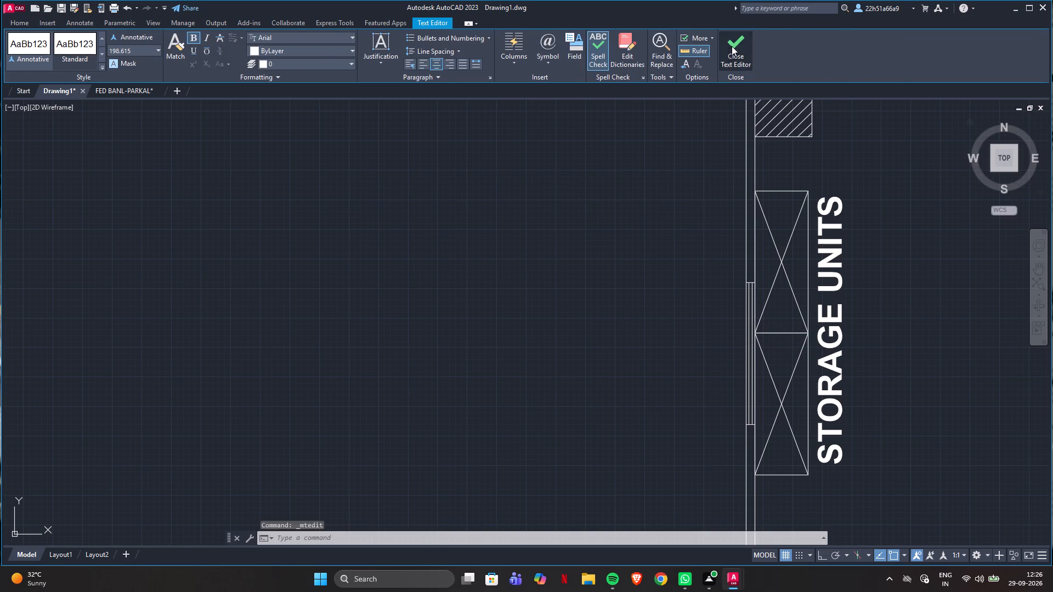
Examine the whole floor plan, from the locker's room down to the M.D.'s office and the open area, for remaining elements.
{"action": "scroll", "coordinate": [680, 292], "scroll_direction": "down", "scroll_amount": 3}
{"action": "scroll", "coordinate": [684, 358], "scroll_direction": "down", "scroll_amount": 2}
{"action": "scroll", "coordinate": [750, 257], "scroll_direction": "up", "scroll_amount": 2}
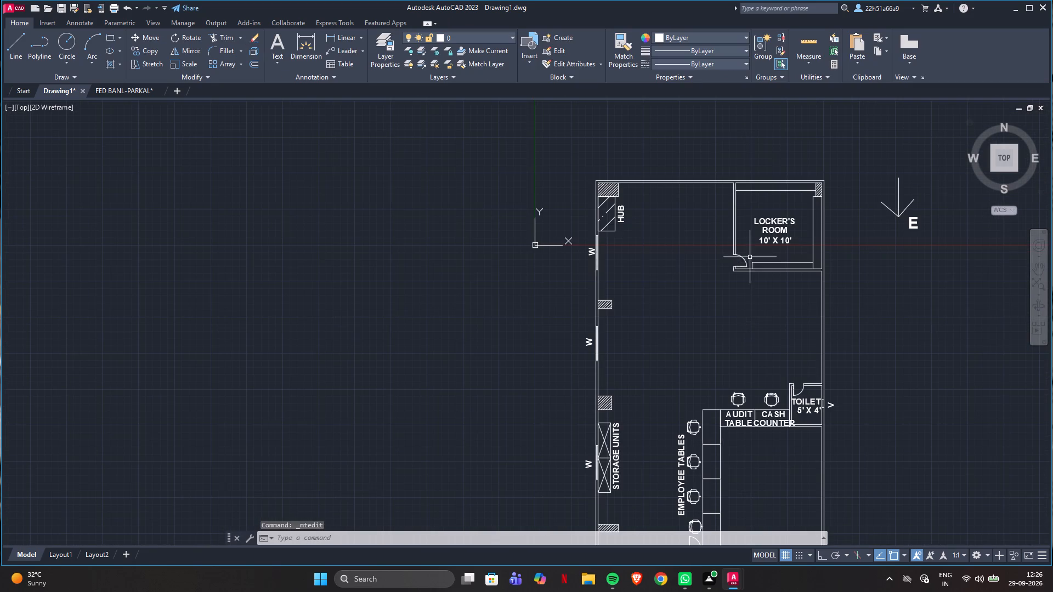
{"action": "scroll", "coordinate": [875, 336], "scroll_direction": "down", "scroll_amount": 2}
{"action": "scroll", "coordinate": [886, 476], "scroll_direction": "up", "scroll_amount": 3}
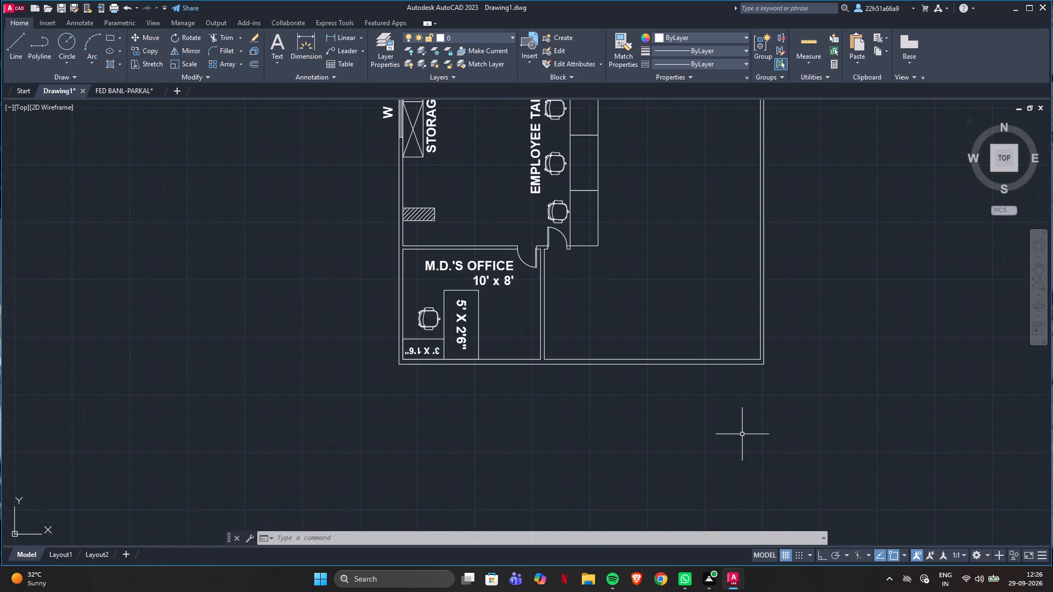
{"action": "scroll", "coordinate": [738, 440], "scroll_direction": "down", "scroll_amount": 2}
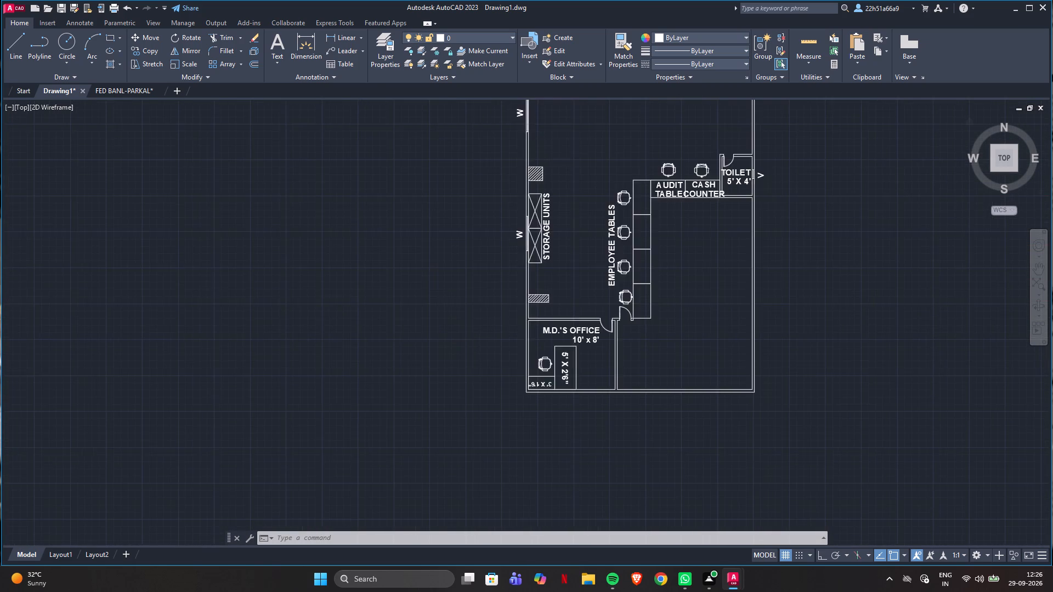
{"action": "scroll", "coordinate": [768, 323], "scroll_direction": "up", "scroll_amount": 2}
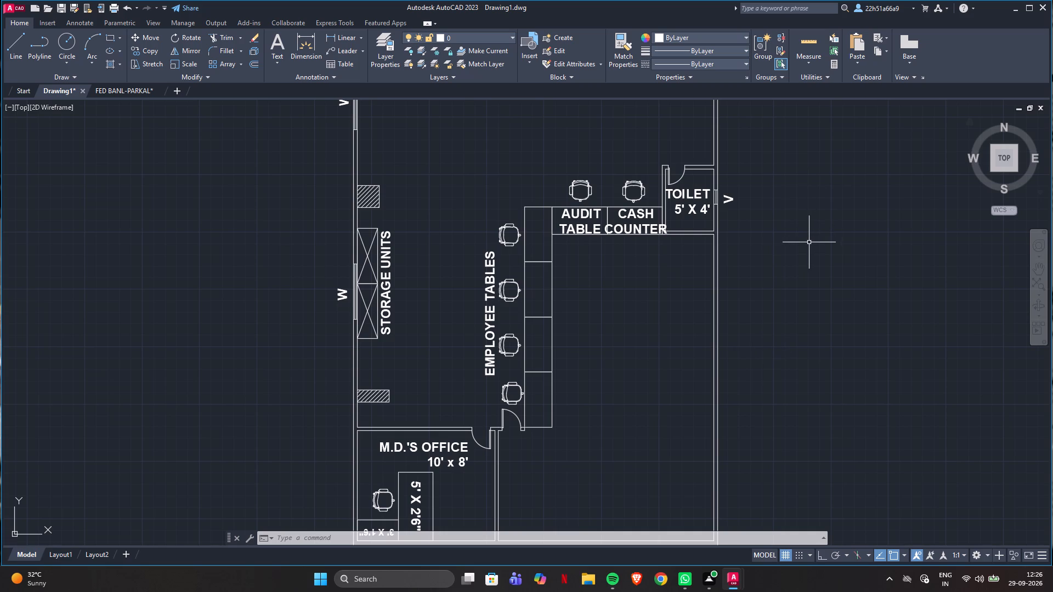
{"action": "scroll", "coordinate": [815, 226], "scroll_direction": "down", "scroll_amount": 2}
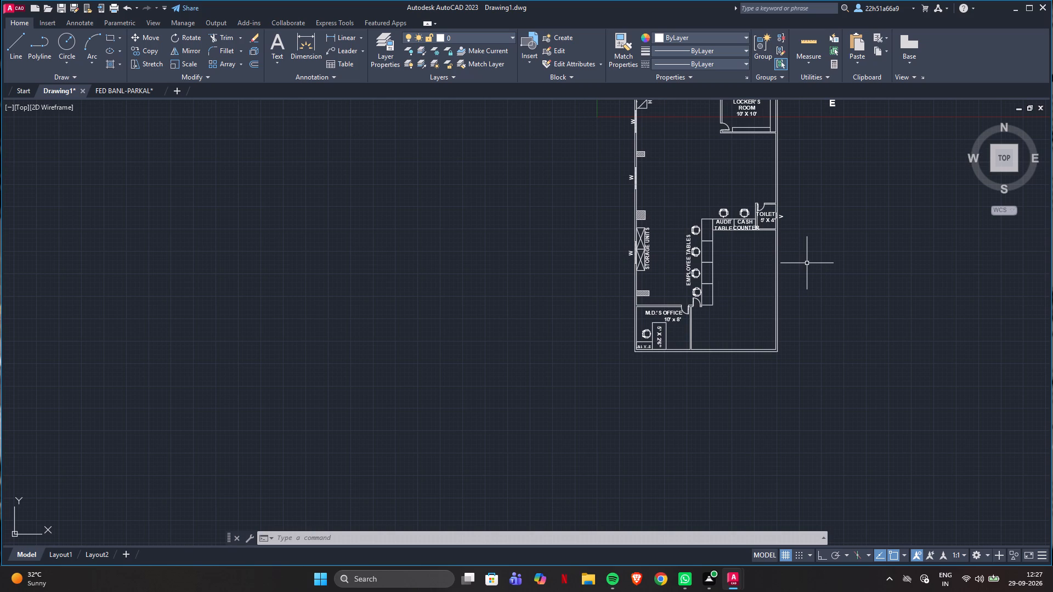
{"action": "scroll", "coordinate": [760, 367], "scroll_direction": "down", "scroll_amount": 2}
{"action": "scroll", "coordinate": [785, 349], "scroll_direction": "up", "scroll_amount": 1}
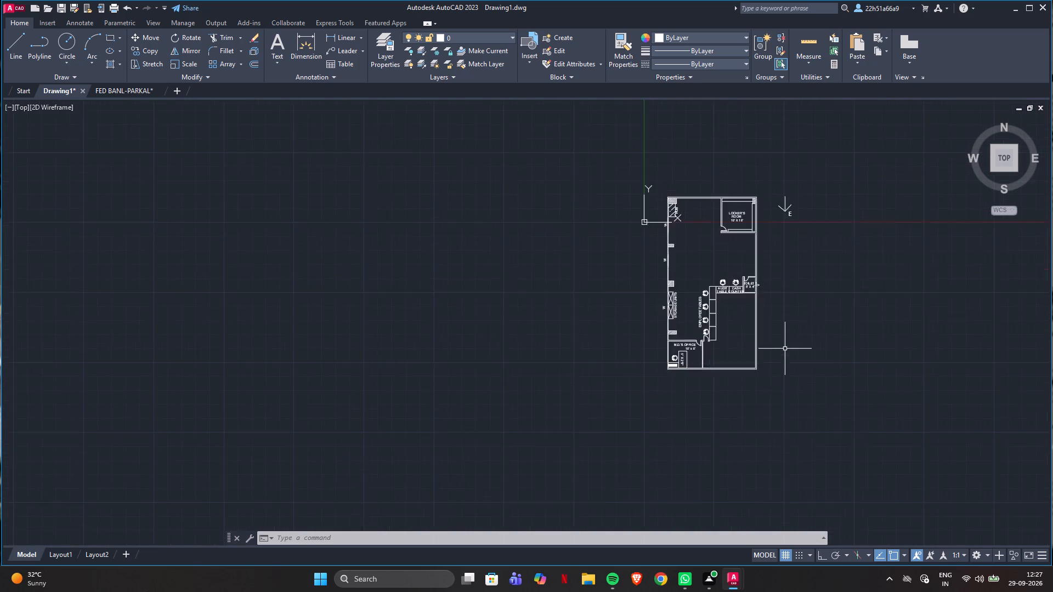
{"action": "scroll", "coordinate": [785, 349], "scroll_direction": "up", "scroll_amount": 1}
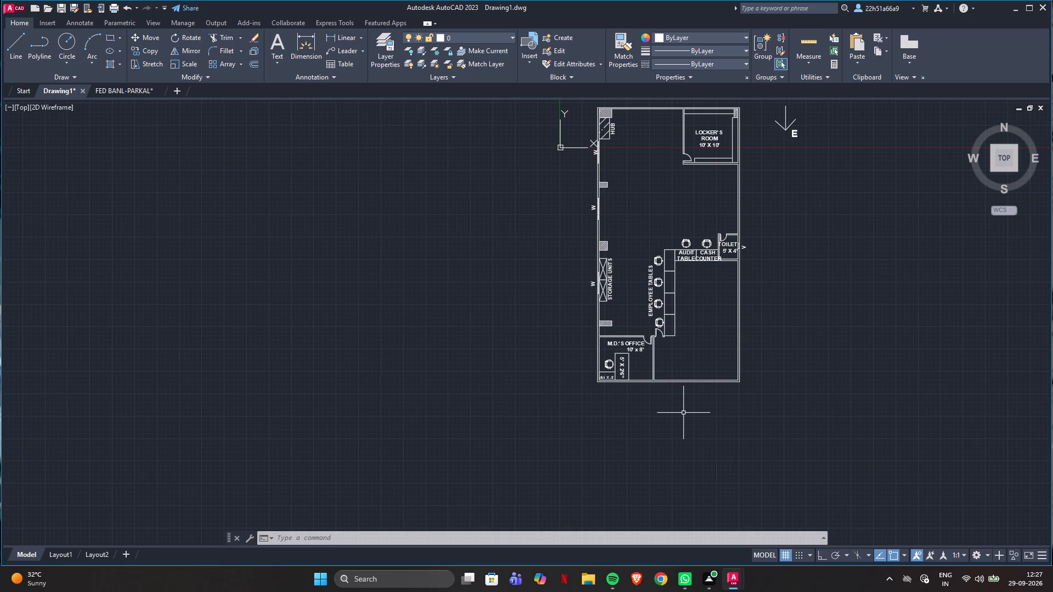
{"action": "scroll", "coordinate": [750, 218], "scroll_direction": "up", "scroll_amount": 2}
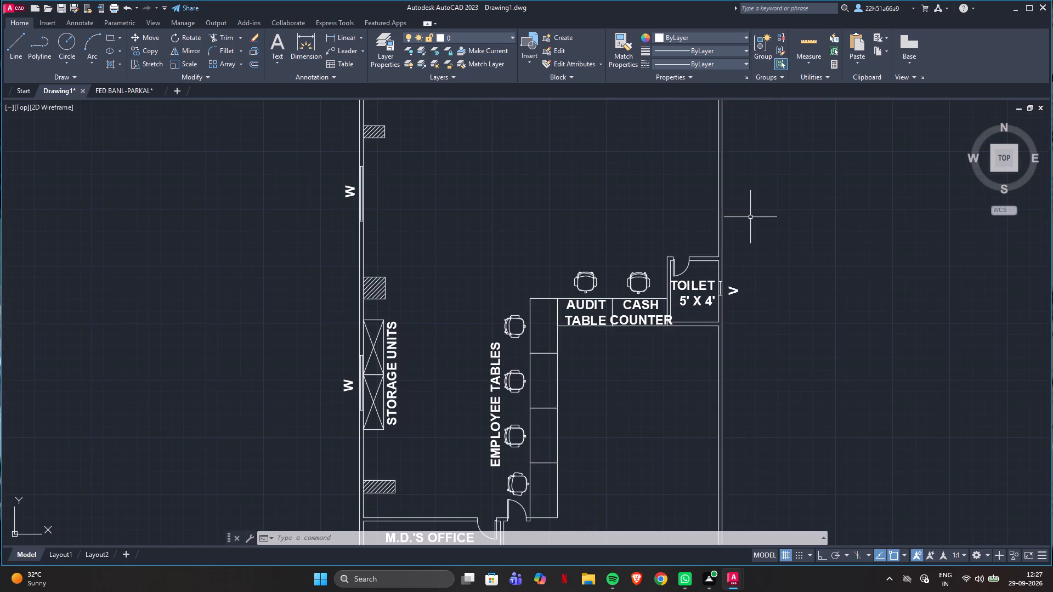
{"action": "scroll", "coordinate": [750, 217], "scroll_direction": "down", "scroll_amount": 2}
{"action": "scroll", "coordinate": [729, 390], "scroll_direction": "up", "scroll_amount": 1}
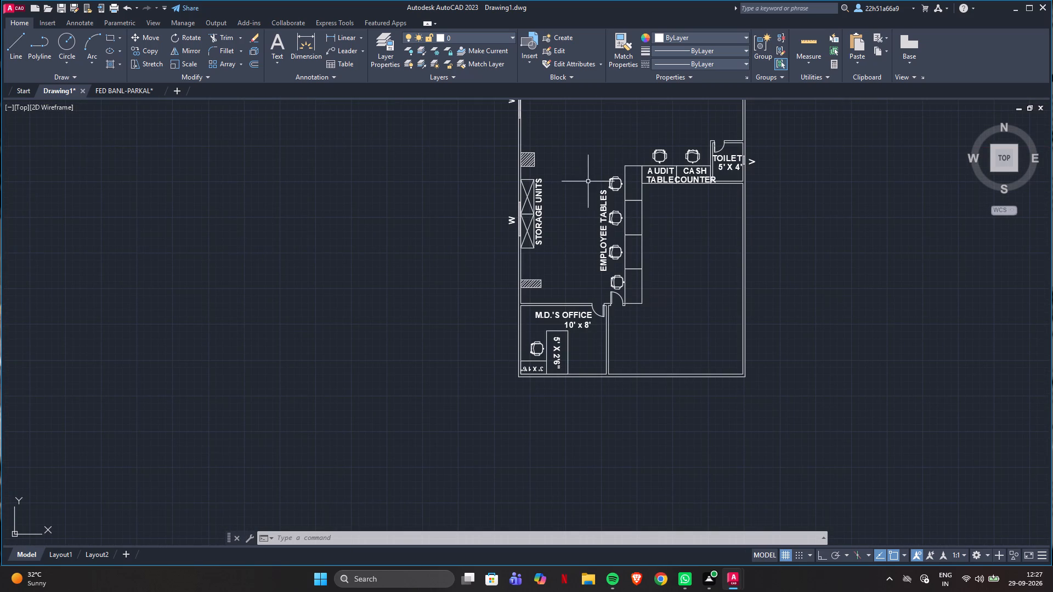
Copy the door beside the last employee table from its hinge-side corner onto the outer face of the open area's bottom wall.
{"action": "left_click", "coordinate": [620, 298]}
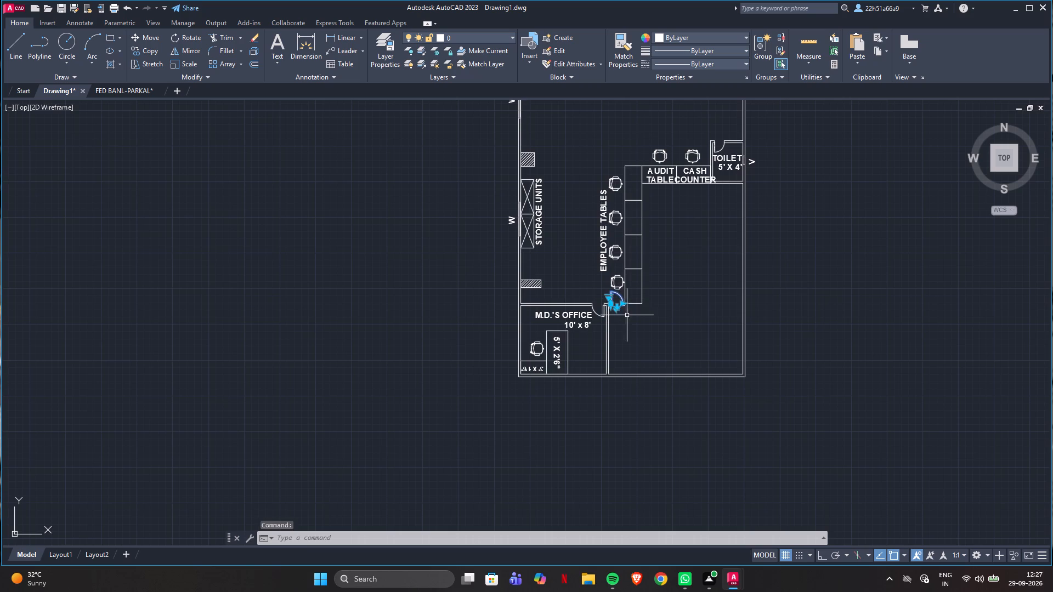
{"action": "scroll", "coordinate": [629, 320], "scroll_direction": "up", "scroll_amount": 1}
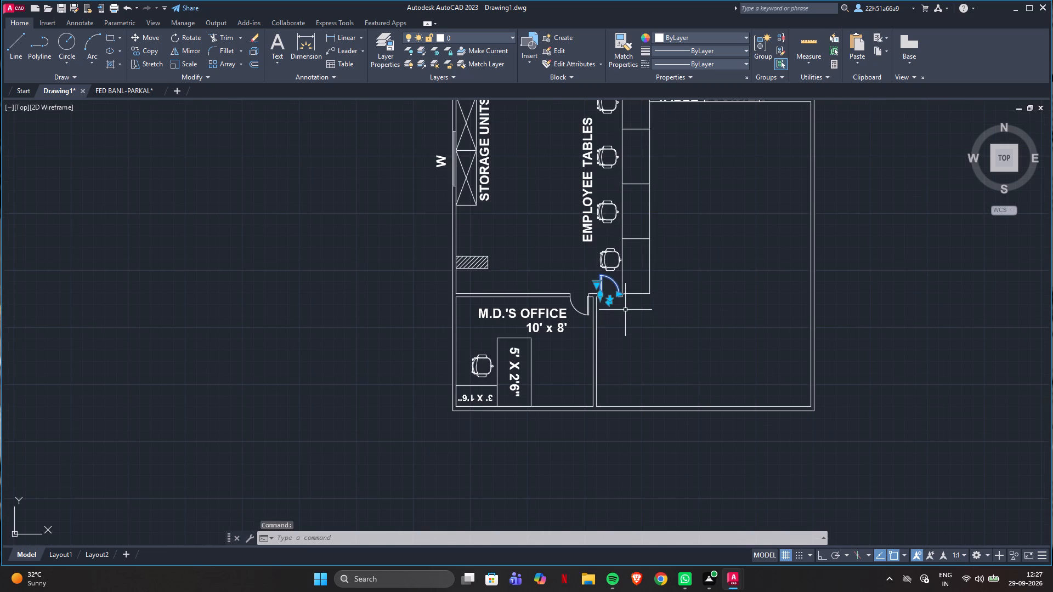
{"action": "type", "text": "CO"}
{"action": "key", "text": "Return"}
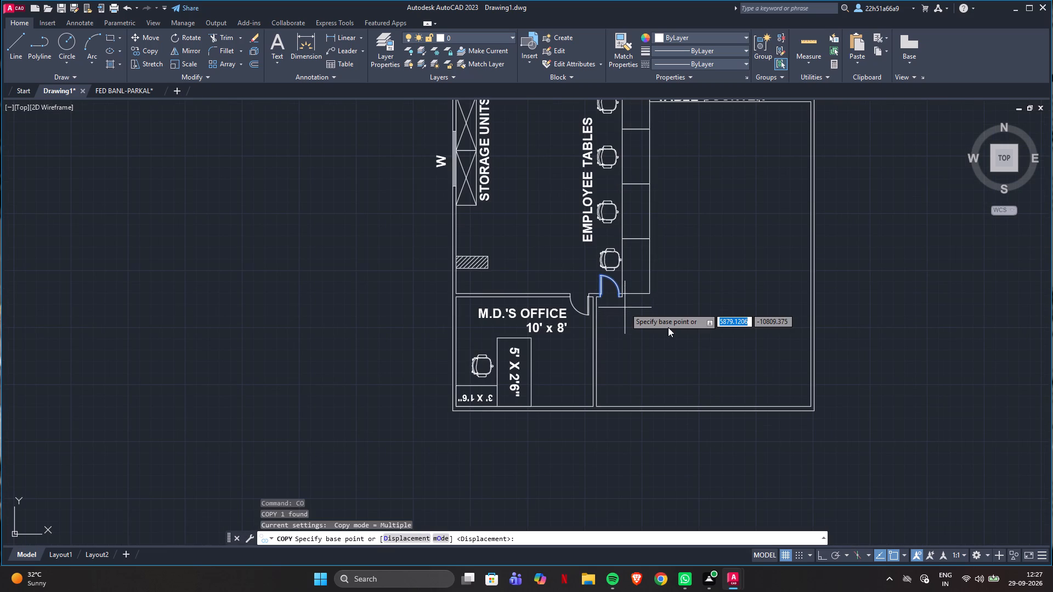
{"action": "scroll", "coordinate": [618, 310], "scroll_direction": "up", "scroll_amount": 2}
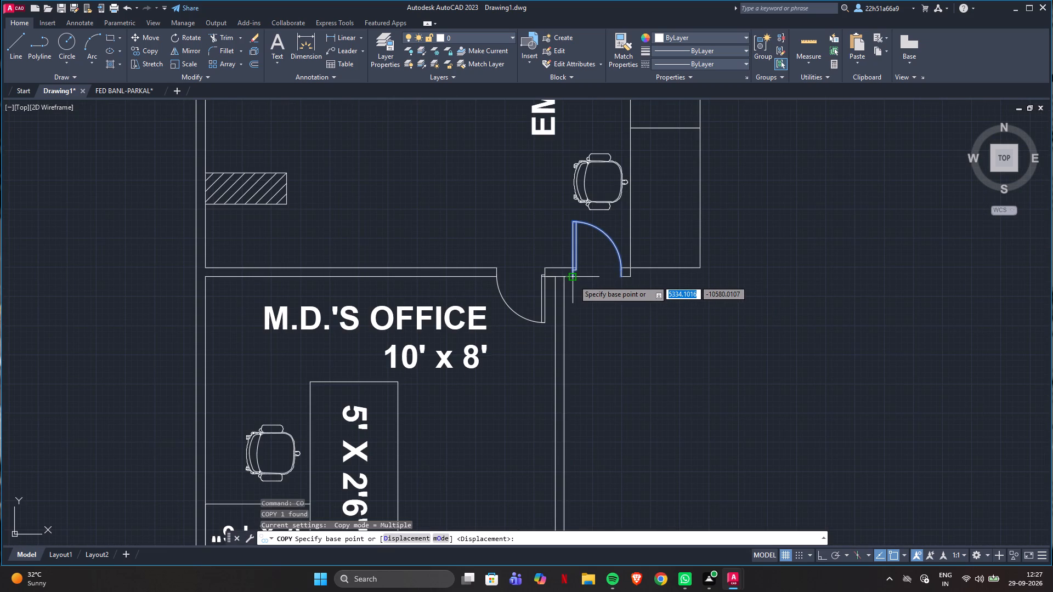
{"action": "left_click", "coordinate": [575, 280]}
{"action": "scroll", "coordinate": [860, 443], "scroll_direction": "down", "scroll_amount": 1}
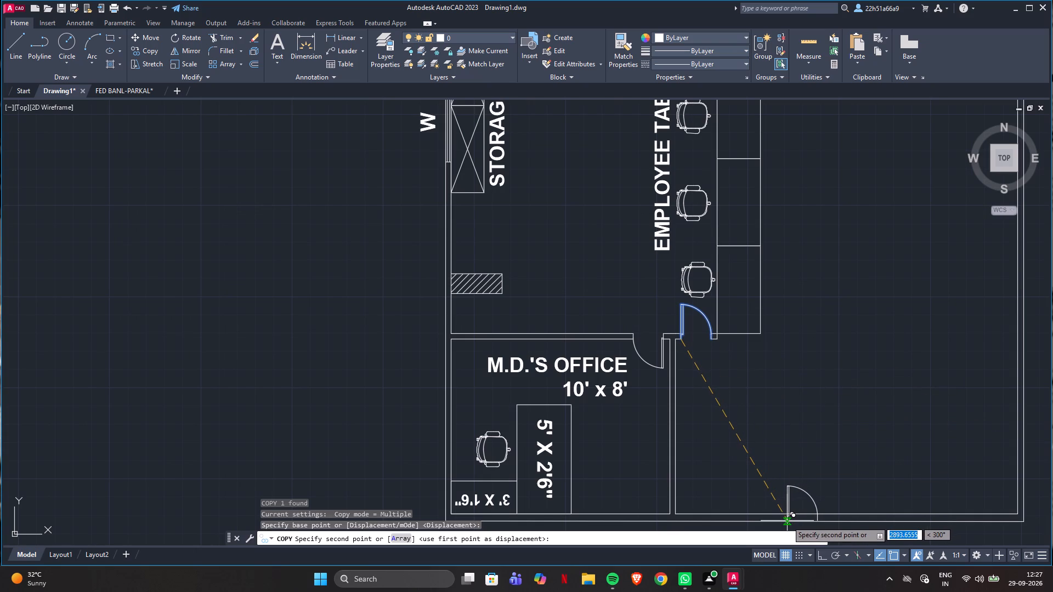
{"action": "left_click", "coordinate": [786, 521]}
{"action": "key", "text": "Escape"}
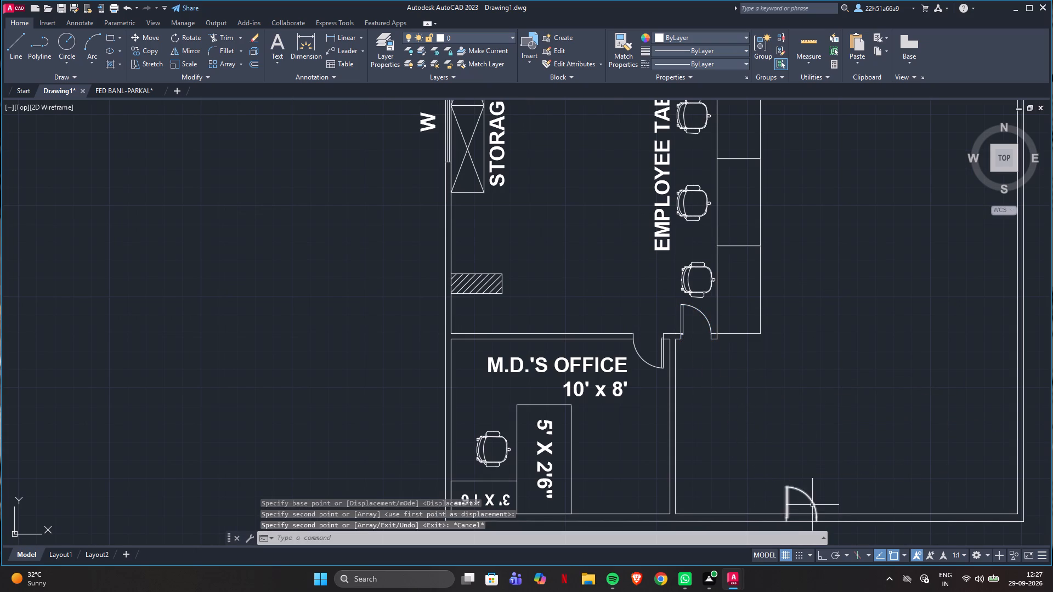
Enlarge the copied door in the bottom wall by stretching its closing end horizontally along the wall.
{"action": "left_click", "coordinate": [812, 505]}
{"action": "left_click", "coordinate": [817, 517]}
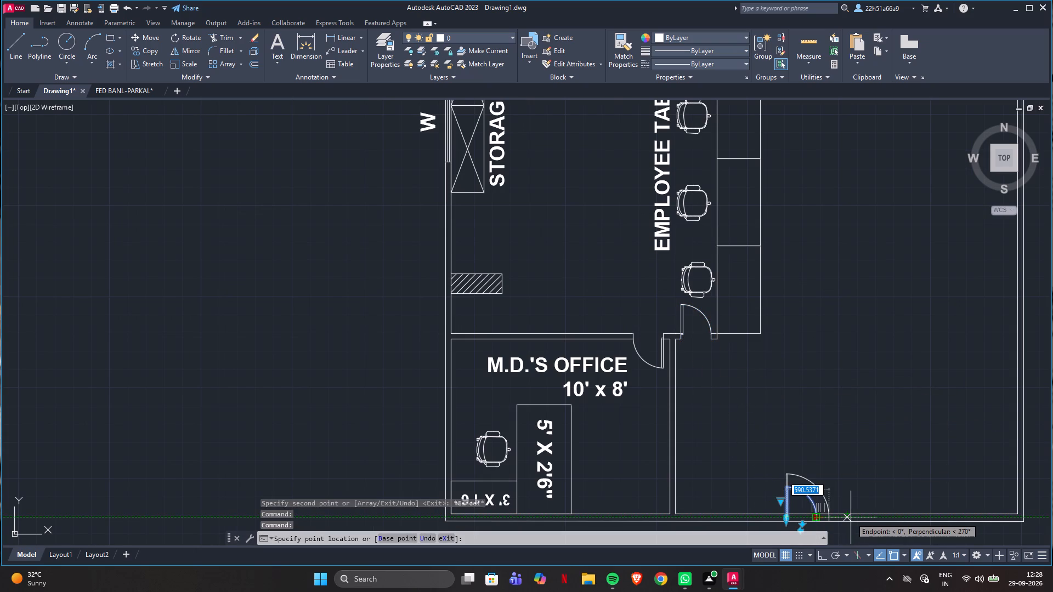
{"action": "left_click", "coordinate": [851, 517]}
{"action": "key", "text": "Escape"}
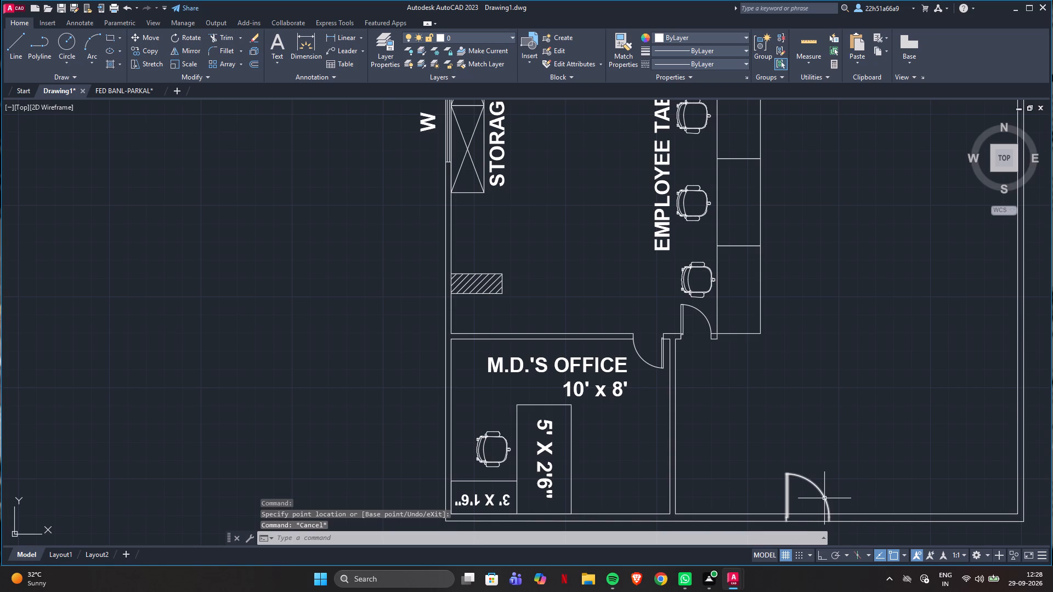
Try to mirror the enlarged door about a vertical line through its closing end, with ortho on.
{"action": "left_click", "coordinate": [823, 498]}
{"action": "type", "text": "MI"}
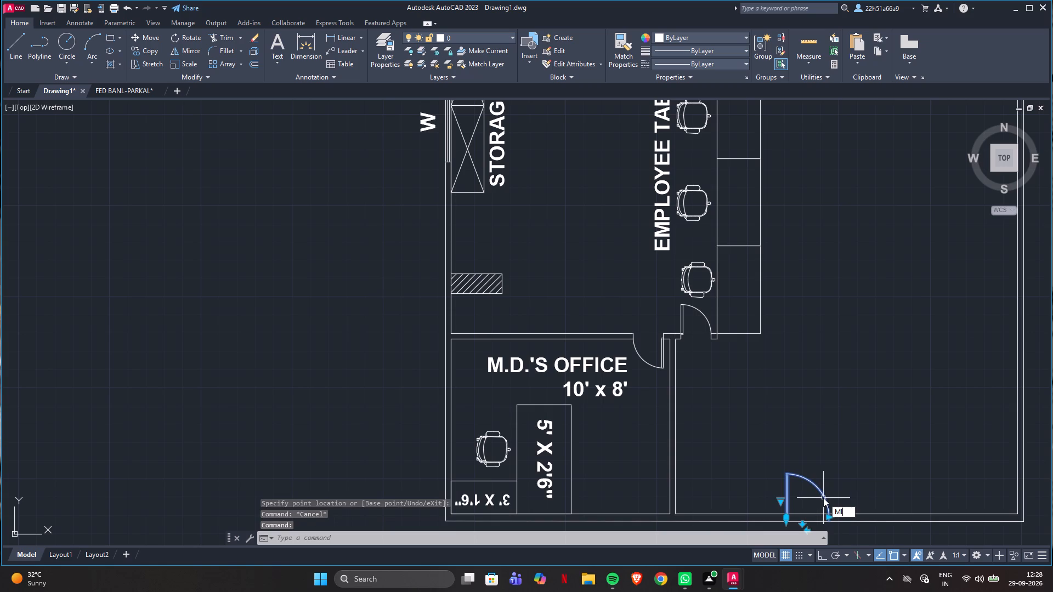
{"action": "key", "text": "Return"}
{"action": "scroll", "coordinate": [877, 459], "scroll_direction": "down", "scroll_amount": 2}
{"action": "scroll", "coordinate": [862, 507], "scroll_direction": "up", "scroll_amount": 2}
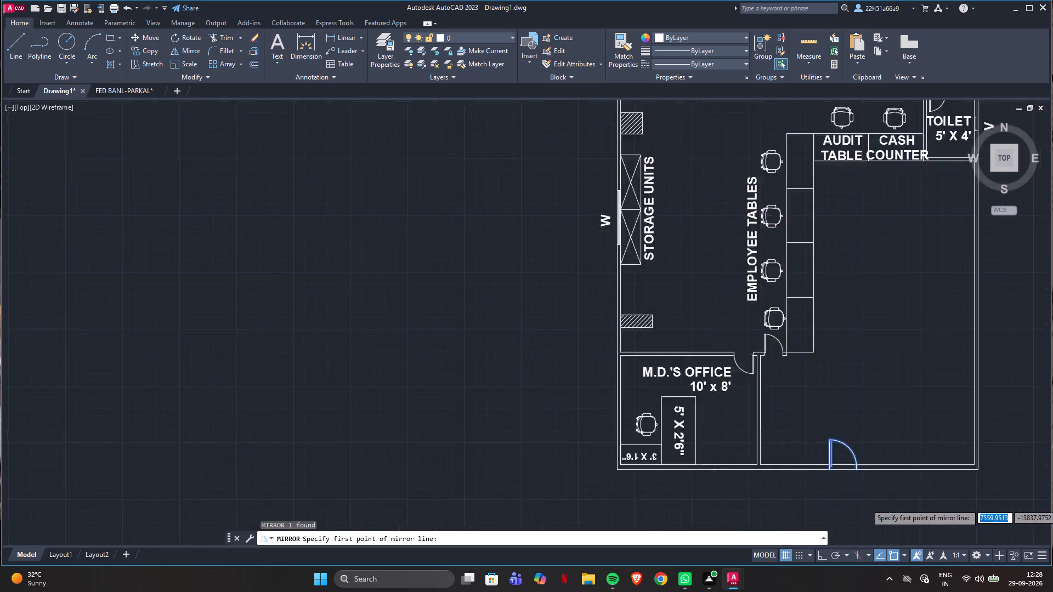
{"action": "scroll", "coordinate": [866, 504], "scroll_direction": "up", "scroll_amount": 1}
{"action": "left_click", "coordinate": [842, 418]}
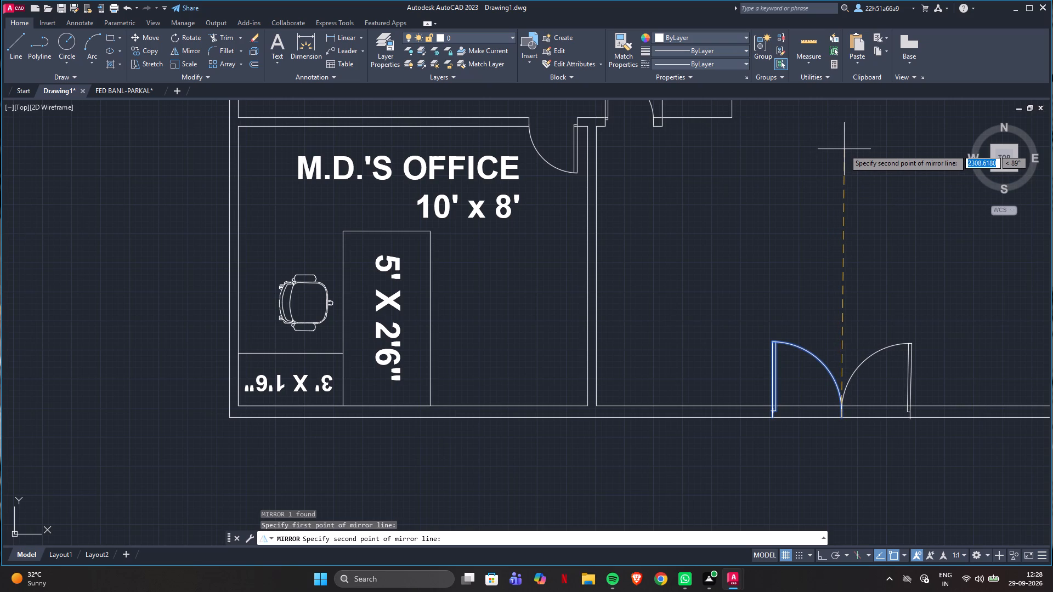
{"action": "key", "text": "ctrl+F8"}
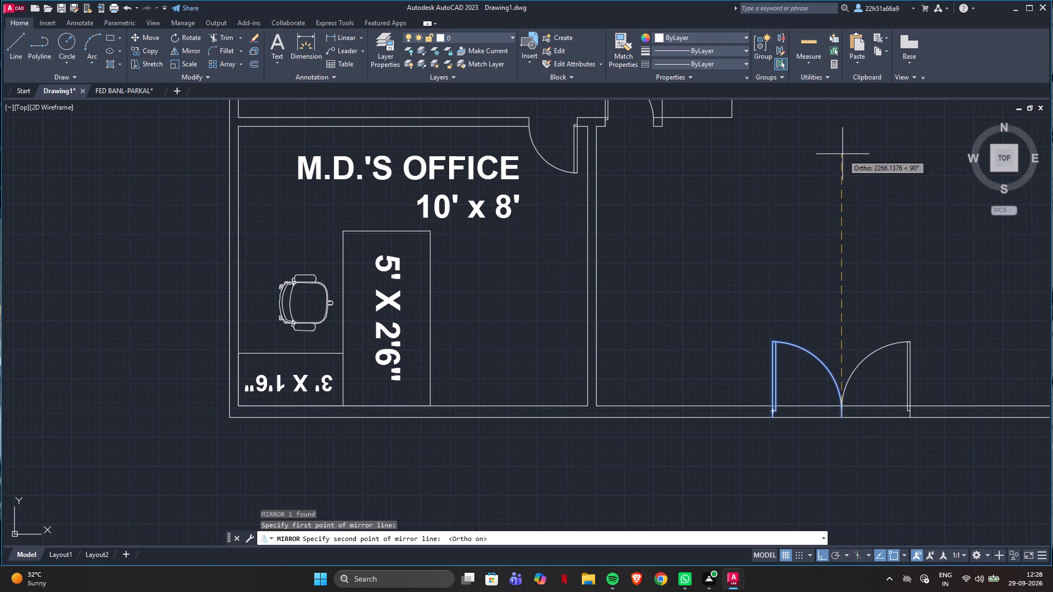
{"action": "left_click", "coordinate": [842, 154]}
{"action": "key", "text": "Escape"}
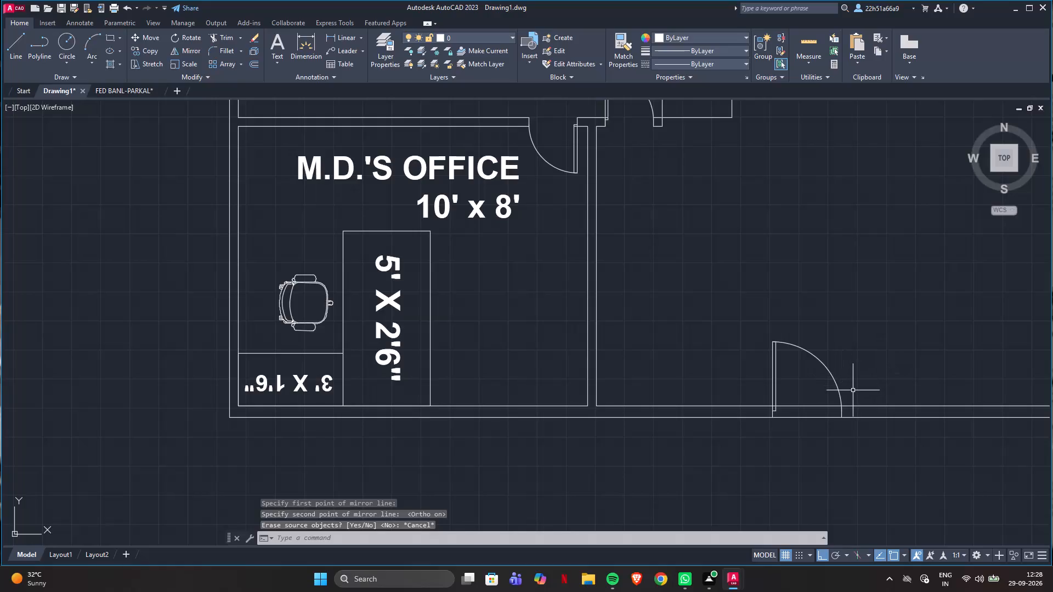
Mirror the enlarged door about a vertical line through its closing end, keeping the original, to form a double entrance door.
{"action": "left_click", "coordinate": [838, 389]}
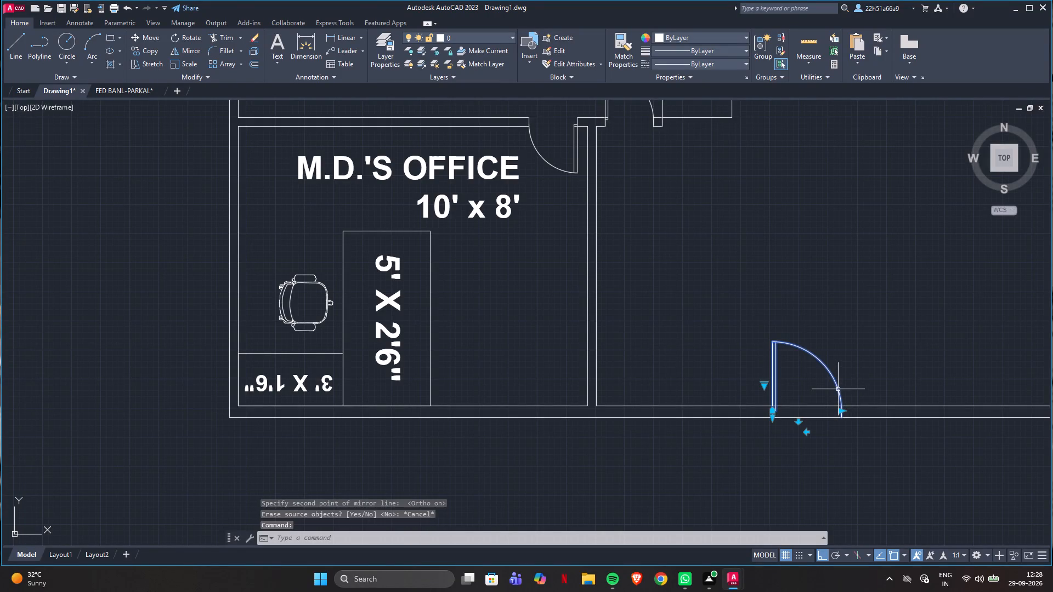
{"action": "type", "text": "MI"}
{"action": "key", "text": "Return"}
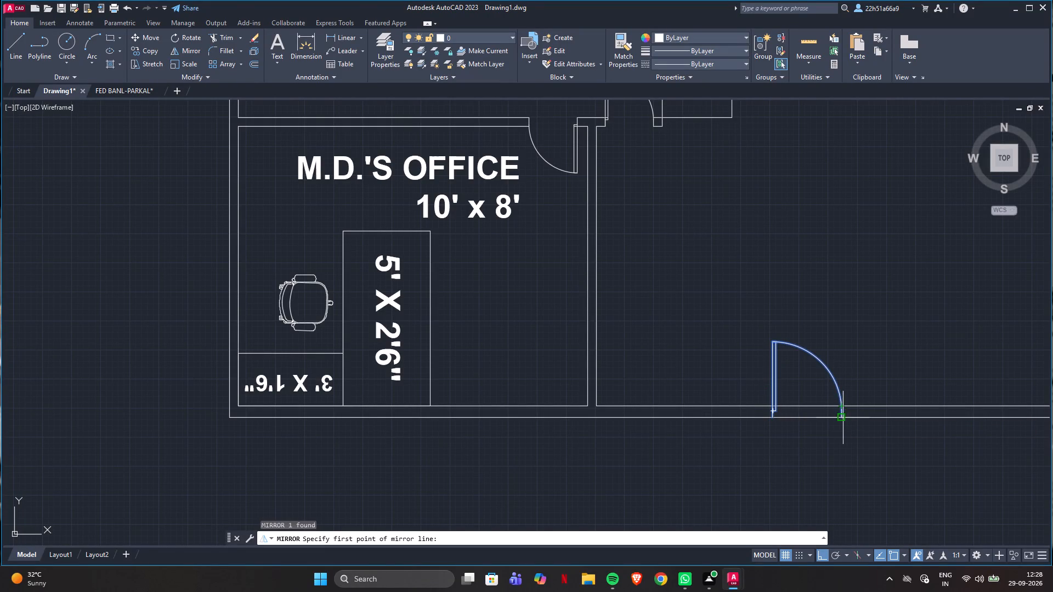
{"action": "left_click", "coordinate": [843, 419]}
{"action": "left_click", "coordinate": [845, 346]}
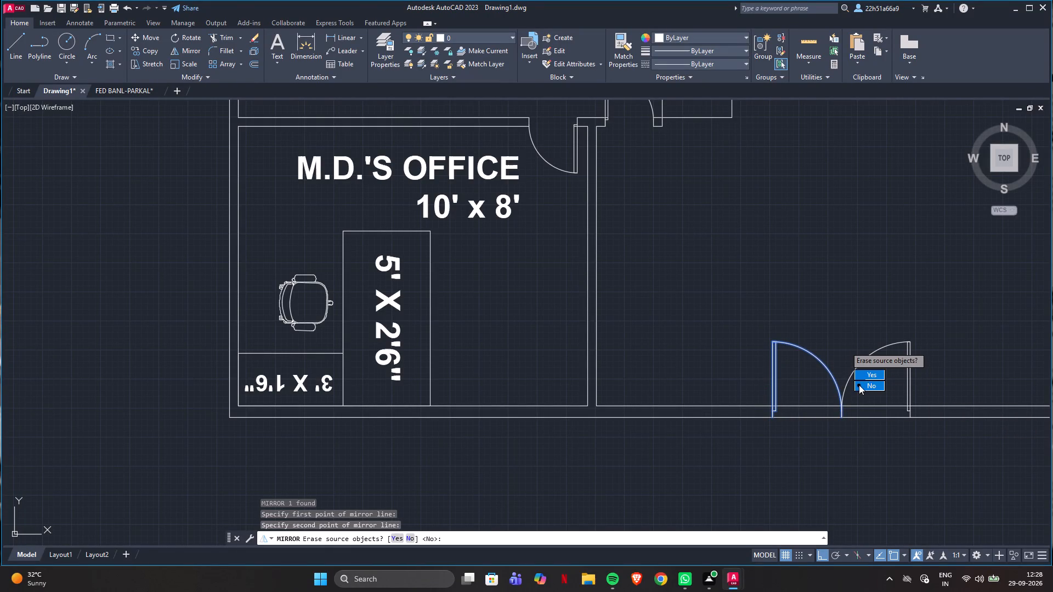
{"action": "left_click_drag", "start_coordinate": [866, 388], "coordinate": [845, 346]}
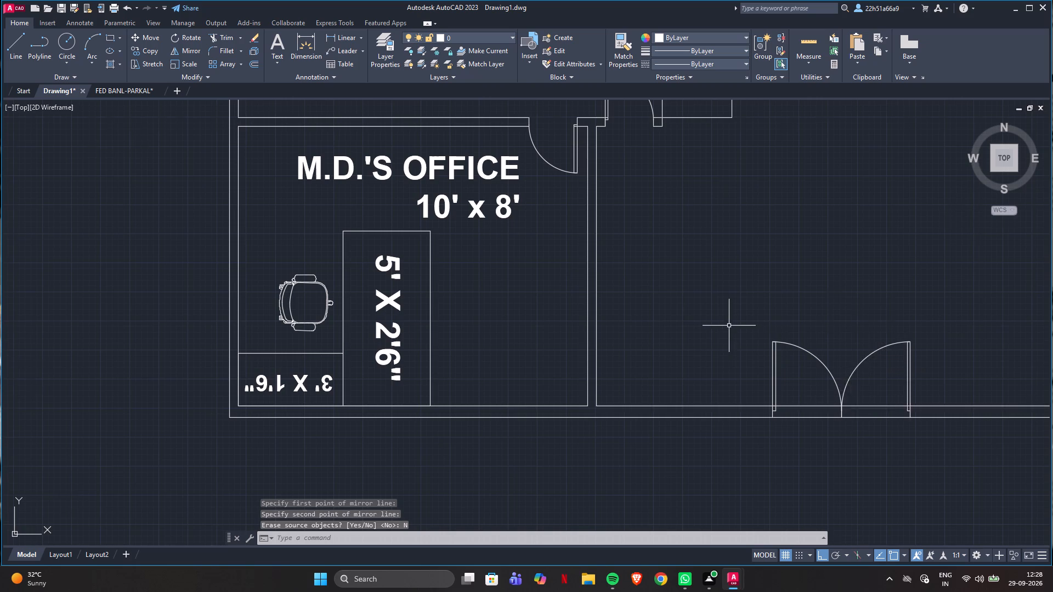
Draw a line 76.2 along the bottom wall from the open area's inner corner beside the M.D.'s office, continuing down to the outer face.
{"action": "scroll", "coordinate": [722, 323], "scroll_direction": "down", "scroll_amount": 2}
{"action": "scroll", "coordinate": [802, 353], "scroll_direction": "up", "scroll_amount": 2}
{"action": "scroll", "coordinate": [692, 272], "scroll_direction": "down", "scroll_amount": 4}
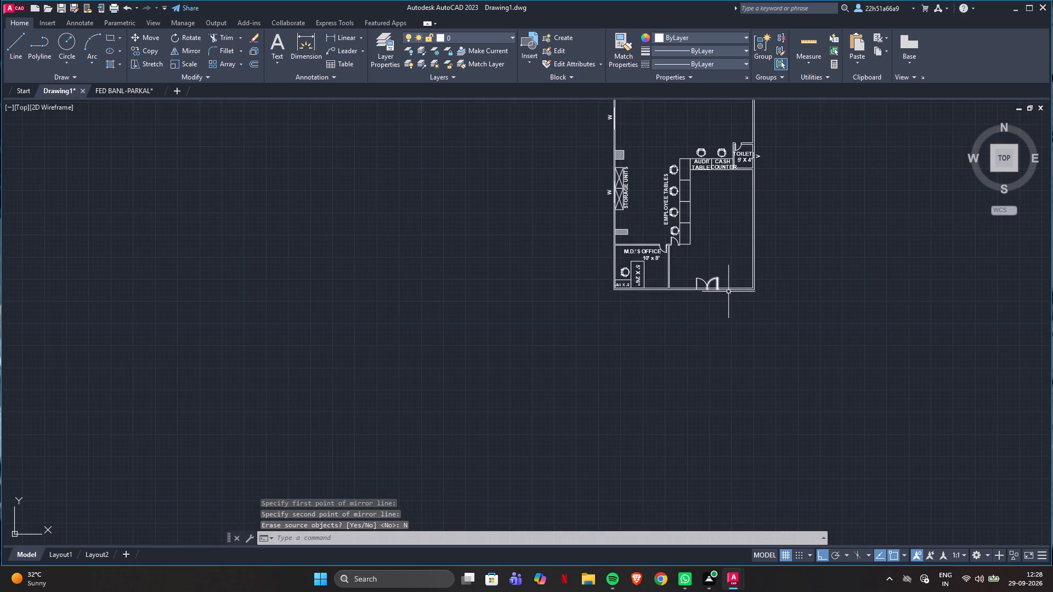
{"action": "scroll", "coordinate": [738, 293], "scroll_direction": "up", "scroll_amount": 1}
{"action": "scroll", "coordinate": [688, 300], "scroll_direction": "up", "scroll_amount": 3}
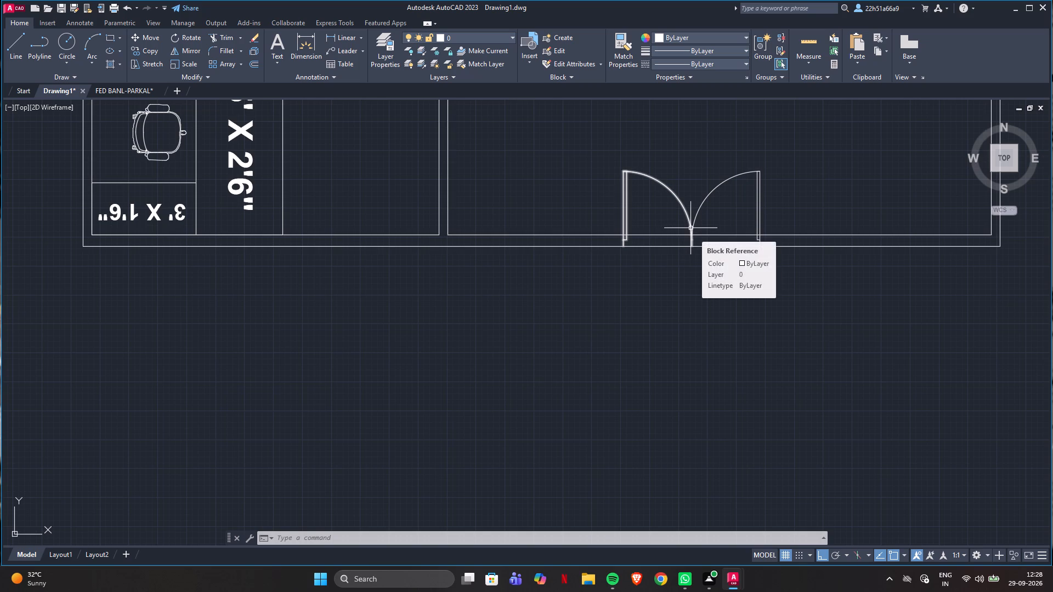
{"action": "scroll", "coordinate": [770, 317], "scroll_direction": "down", "scroll_amount": 1}
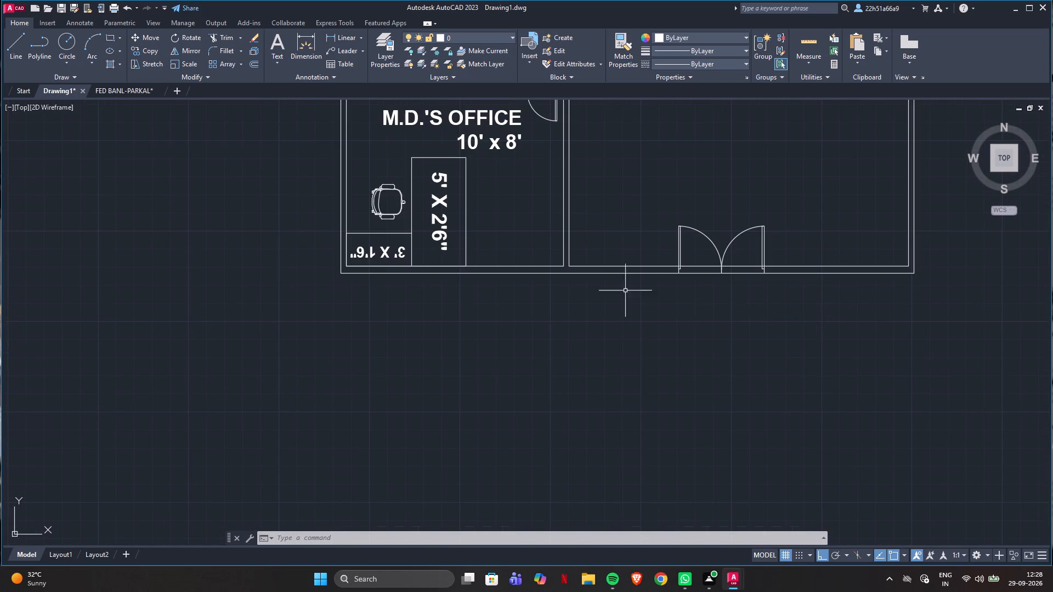
{"action": "scroll", "coordinate": [584, 270], "scroll_direction": "up", "scroll_amount": 3}
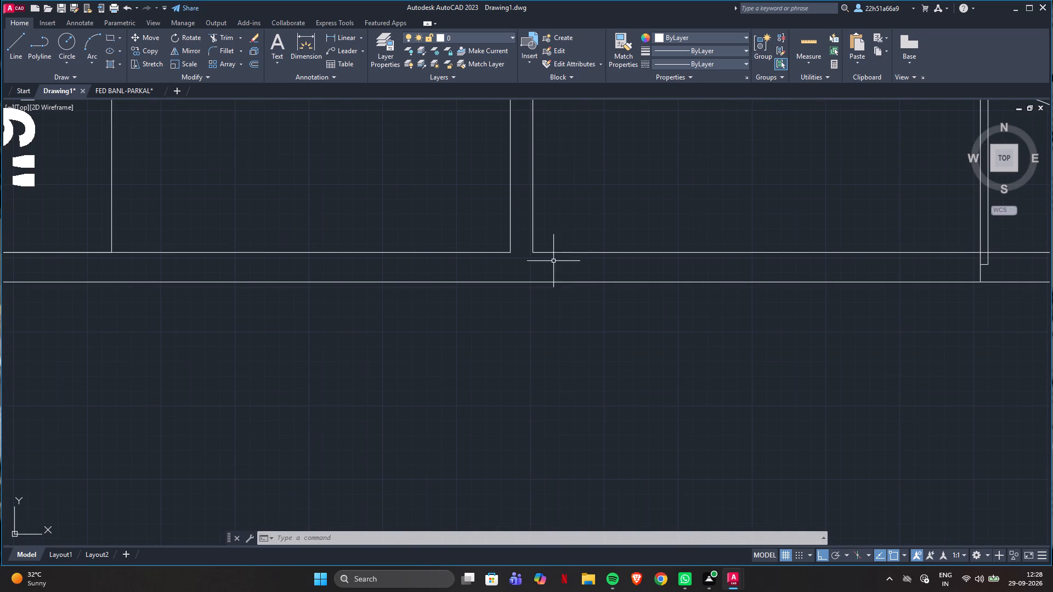
{"action": "left_click", "coordinate": [13, 41]}
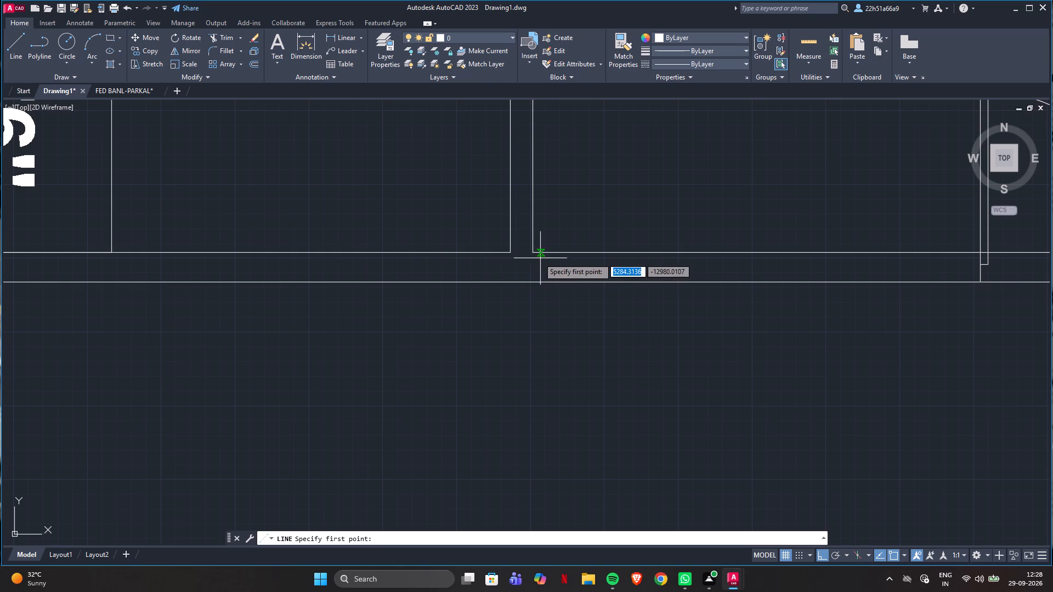
{"action": "left_click", "coordinate": [534, 254]}
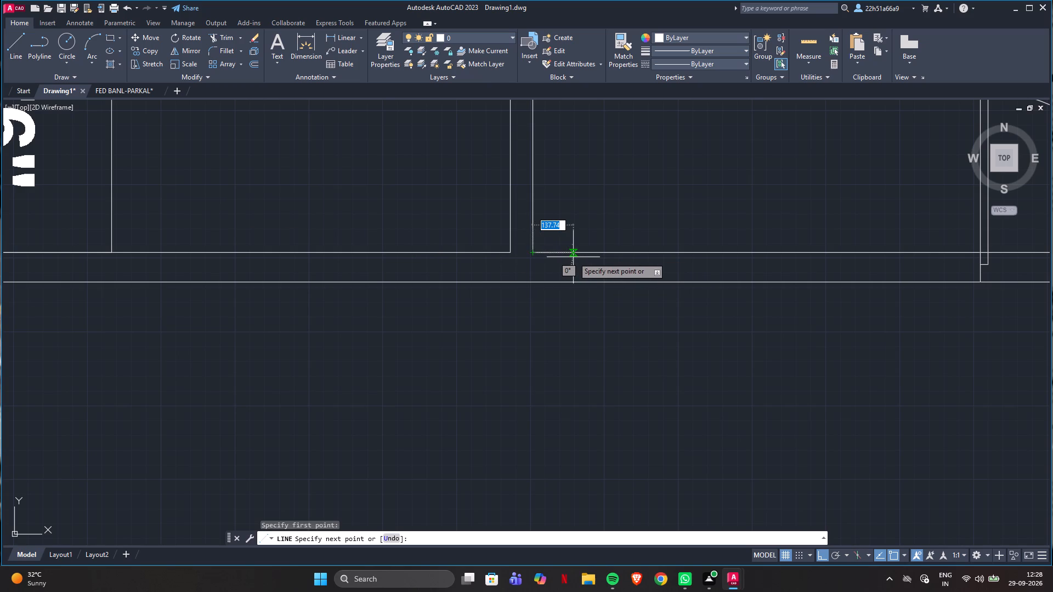
{"action": "type", "text": "76"}
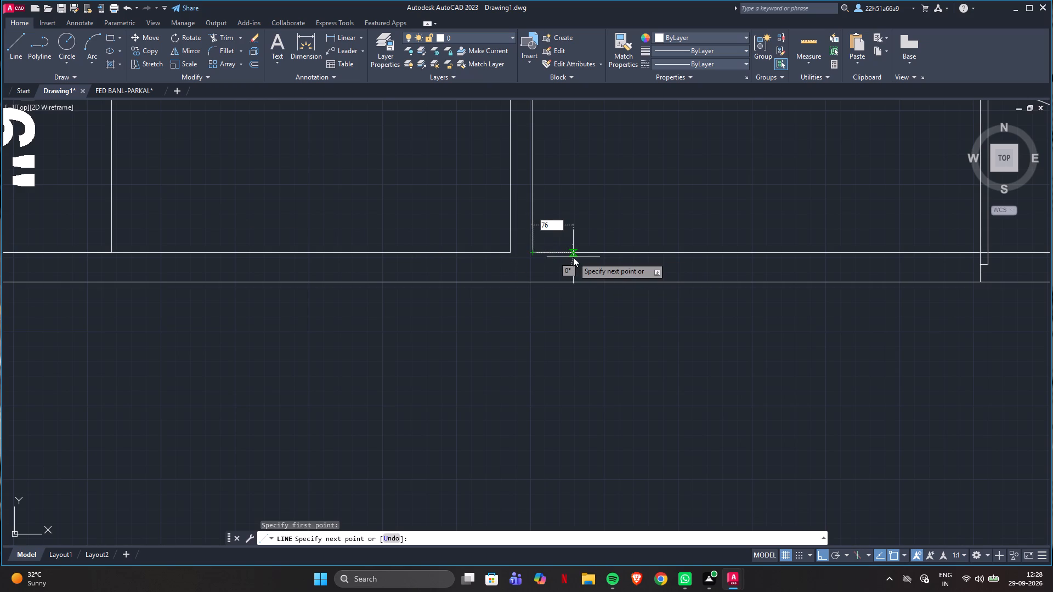
{"action": "type", "text": ".2"}
{"action": "key", "text": "Return"}
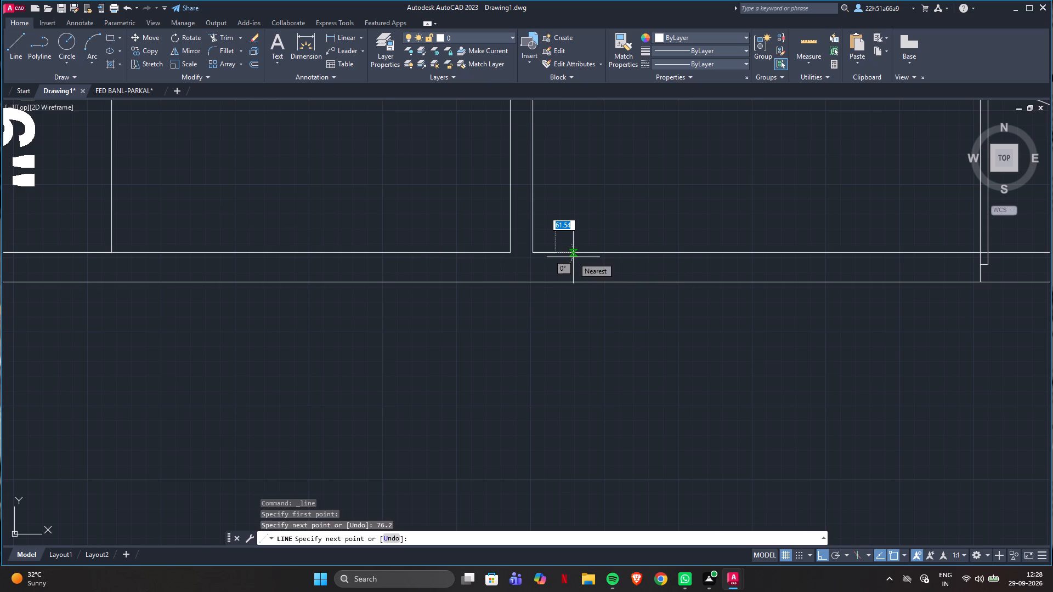
{"action": "left_click", "coordinate": [556, 280]}
{"action": "key", "text": "Escape"}
Draw a matching line 76.2 inward from the open area's bottom-right inner corner, continuing down to the wall's outer face.
{"action": "scroll", "coordinate": [545, 291], "scroll_direction": "down", "scroll_amount": 2}
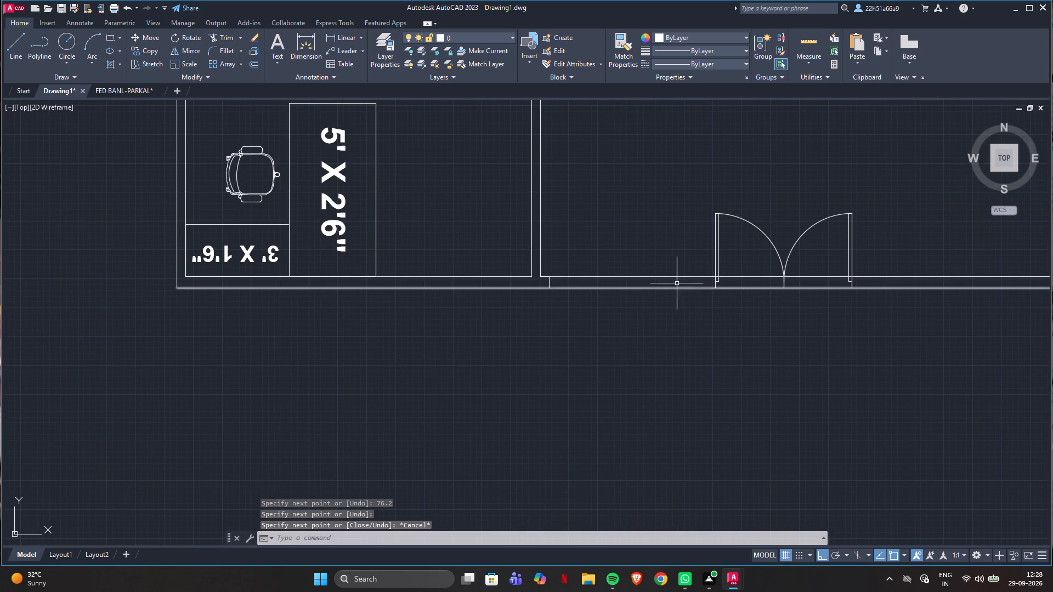
{"action": "scroll", "coordinate": [658, 272], "scroll_direction": "up", "scroll_amount": 1}
{"action": "scroll", "coordinate": [654, 272], "scroll_direction": "down", "scroll_amount": 2}
{"action": "scroll", "coordinate": [939, 282], "scroll_direction": "up", "scroll_amount": 2}
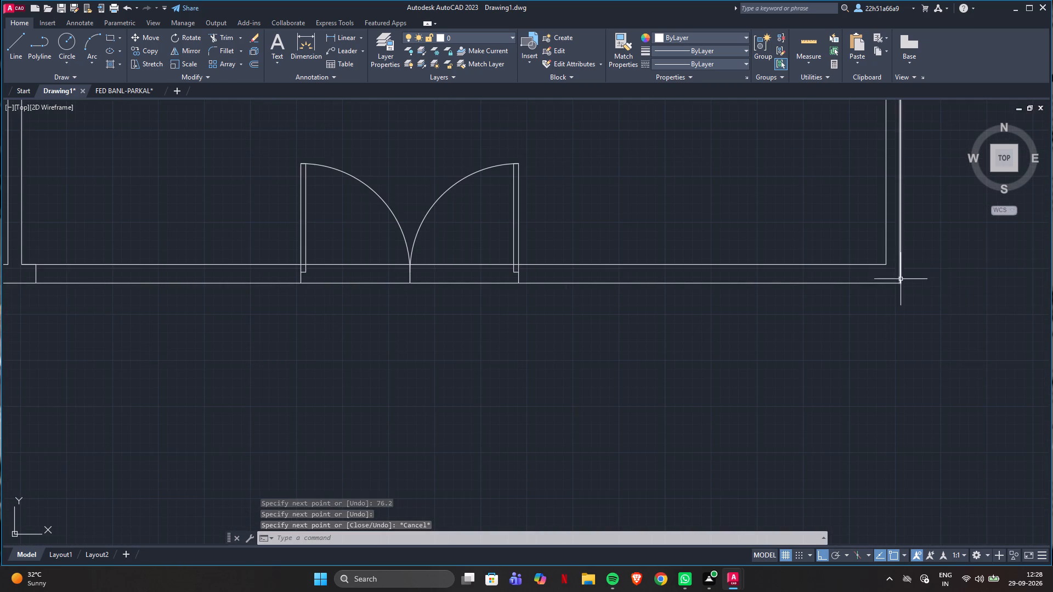
{"action": "key", "text": "l"}
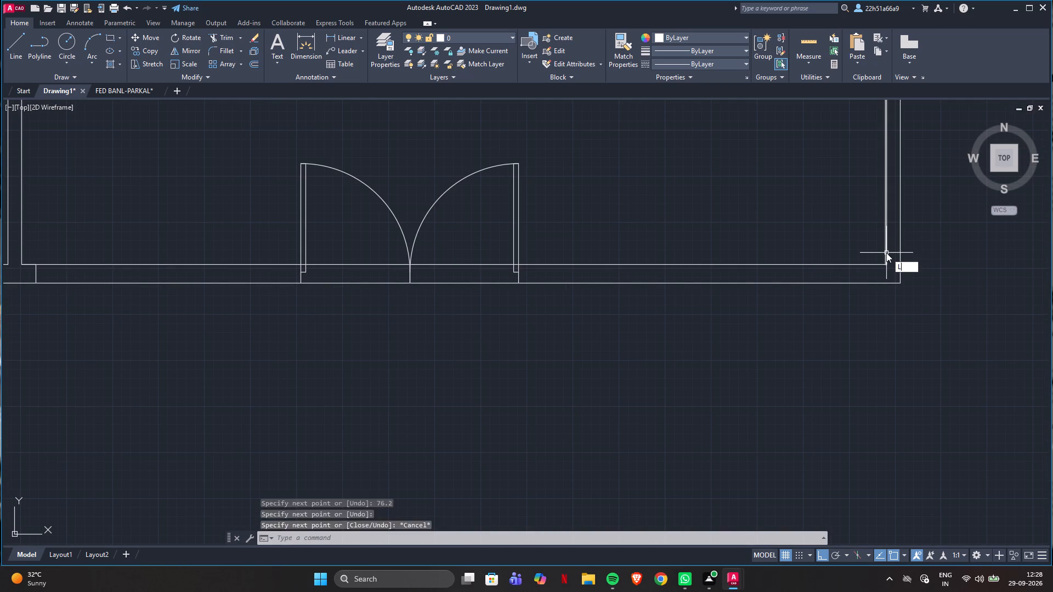
{"action": "key", "text": "Return"}
{"action": "left_click", "coordinate": [887, 263]}
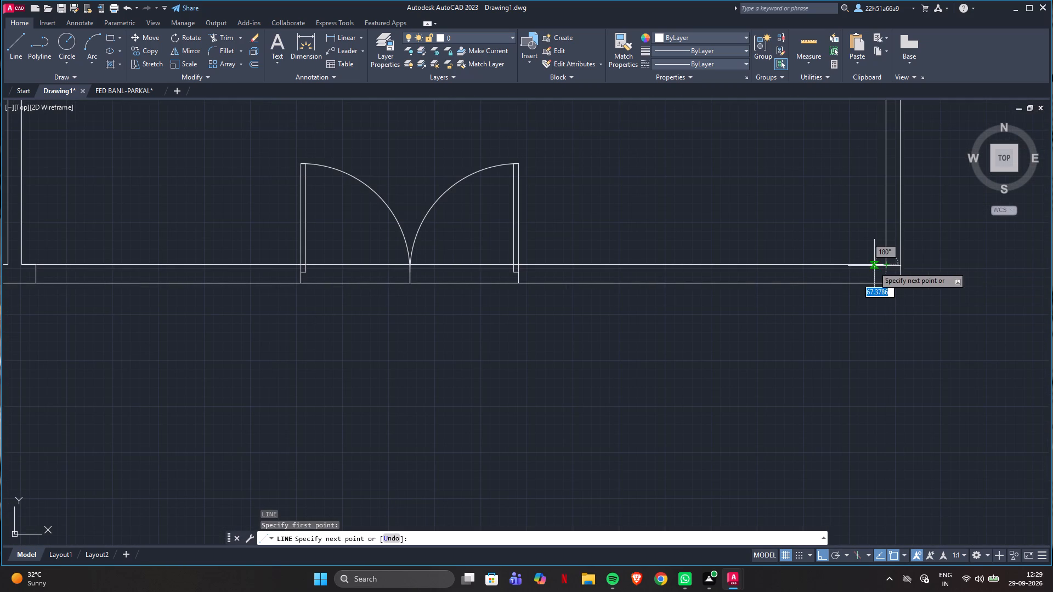
{"action": "type", "text": "76.2"}
{"action": "key", "text": "Return"}
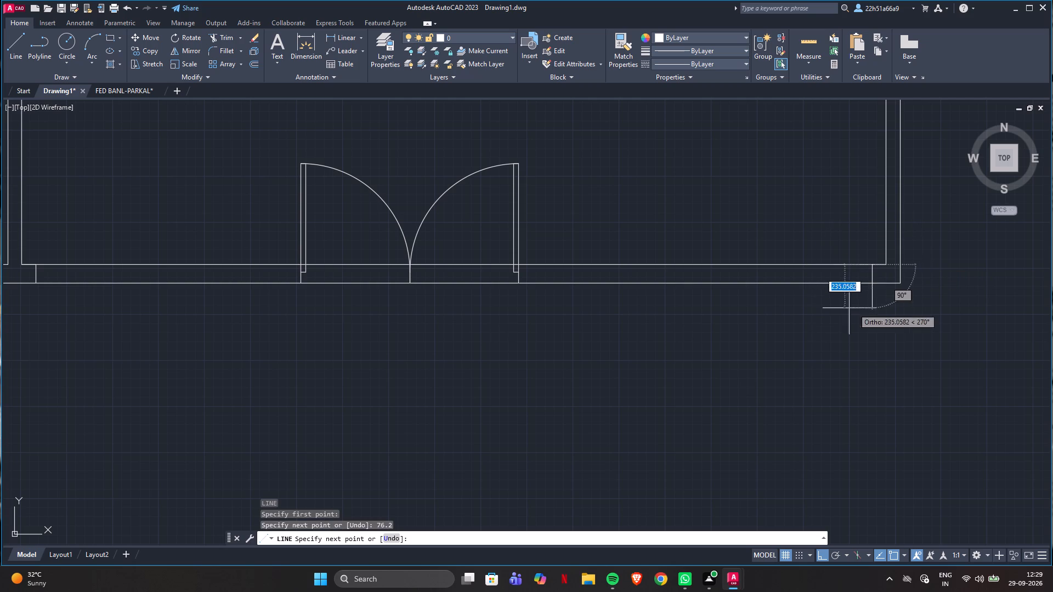
{"action": "left_click", "coordinate": [870, 284]}
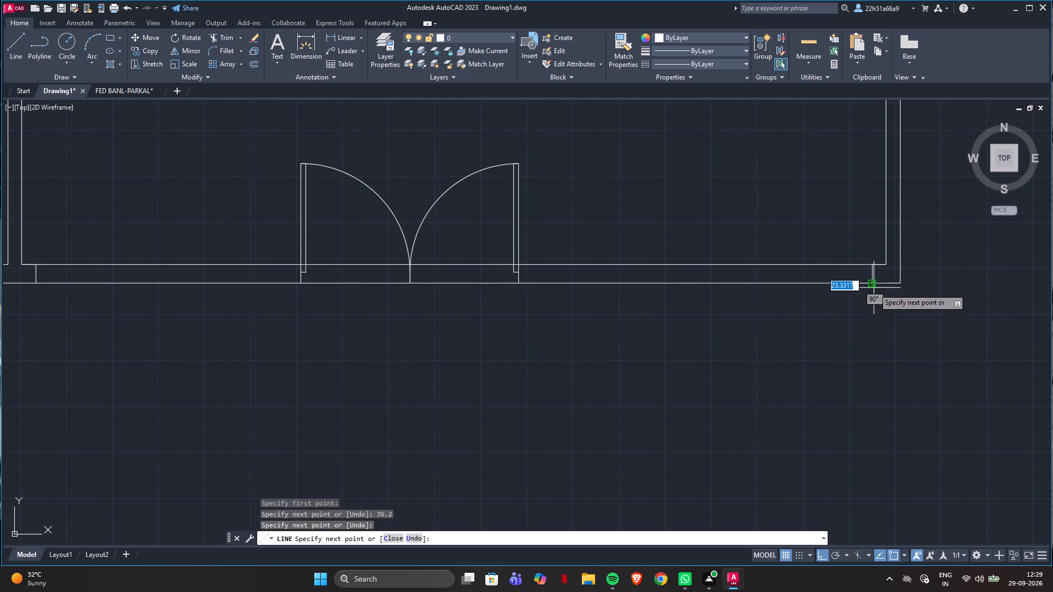
{"action": "key", "text": "Escape"}
Draw a horizontal line inside the bottom wall joining the midpoints of the two short end lines.
{"action": "scroll", "coordinate": [750, 253], "scroll_direction": "down", "scroll_amount": 2}
{"action": "scroll", "coordinate": [551, 275], "scroll_direction": "up", "scroll_amount": 2}
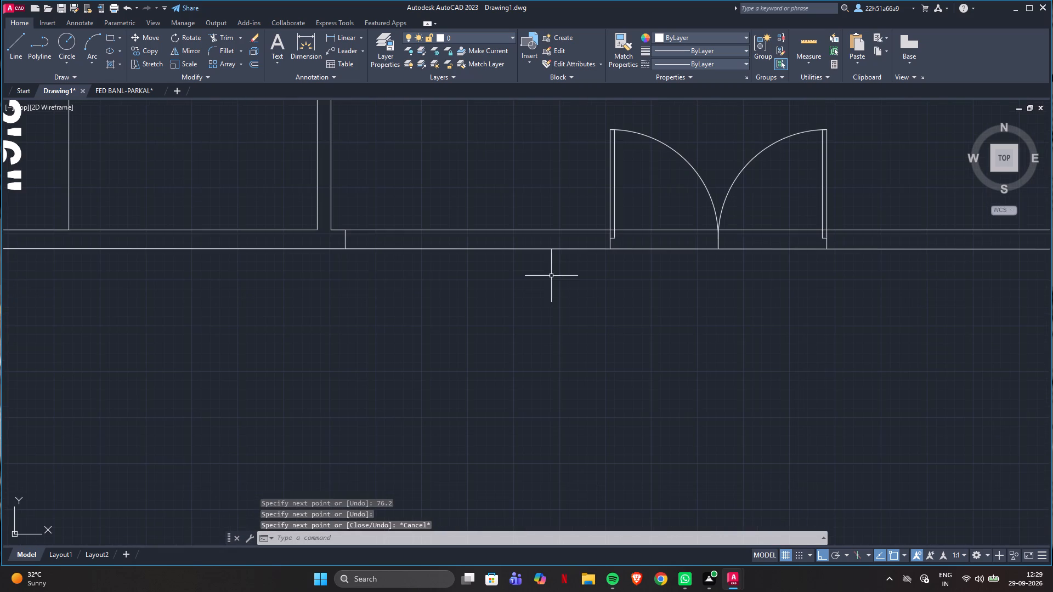
{"action": "left_click", "coordinate": [19, 41]}
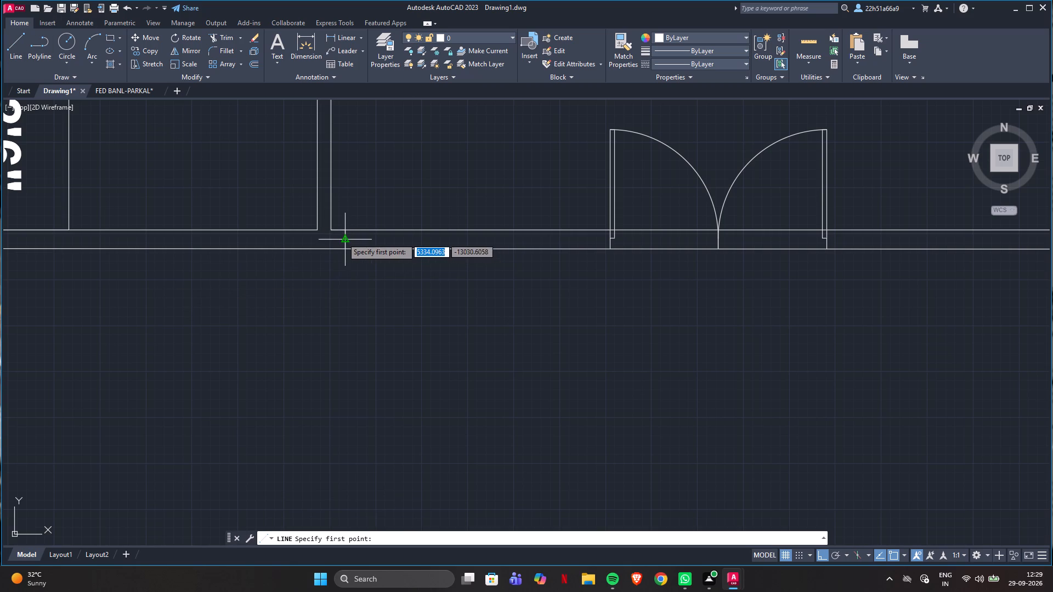
{"action": "left_click", "coordinate": [342, 238]}
{"action": "scroll", "coordinate": [864, 302], "scroll_direction": "down", "scroll_amount": 2}
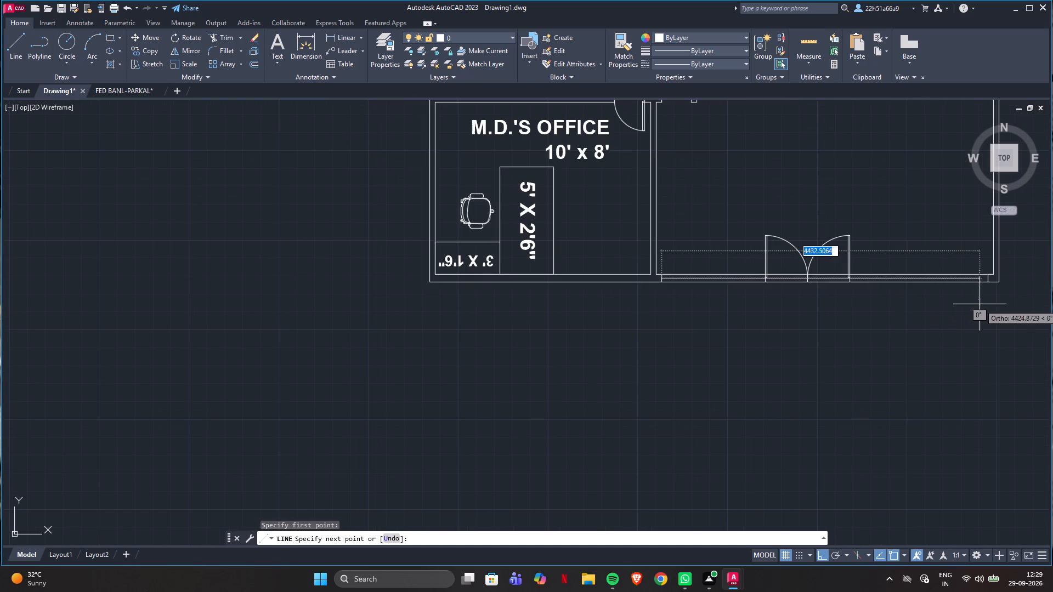
{"action": "scroll", "coordinate": [986, 289], "scroll_direction": "up", "scroll_amount": 3}
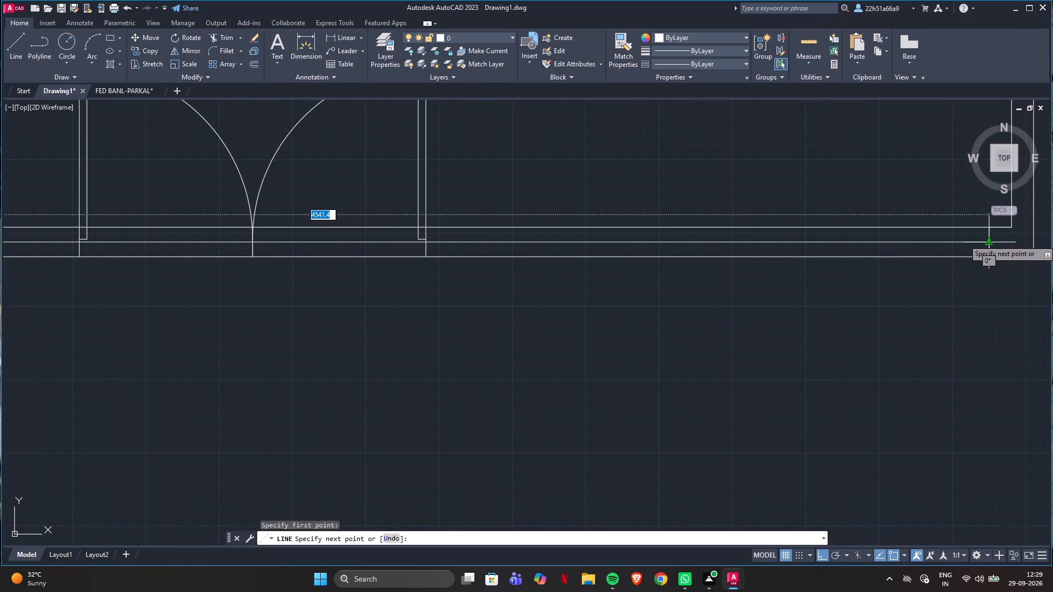
{"action": "left_click", "coordinate": [991, 240]}
{"action": "key", "text": "Escape"}
Trim the wall lines across the double door opening and the outer wall line between the two short end lines.
{"action": "scroll", "coordinate": [720, 278], "scroll_direction": "down", "scroll_amount": 1}
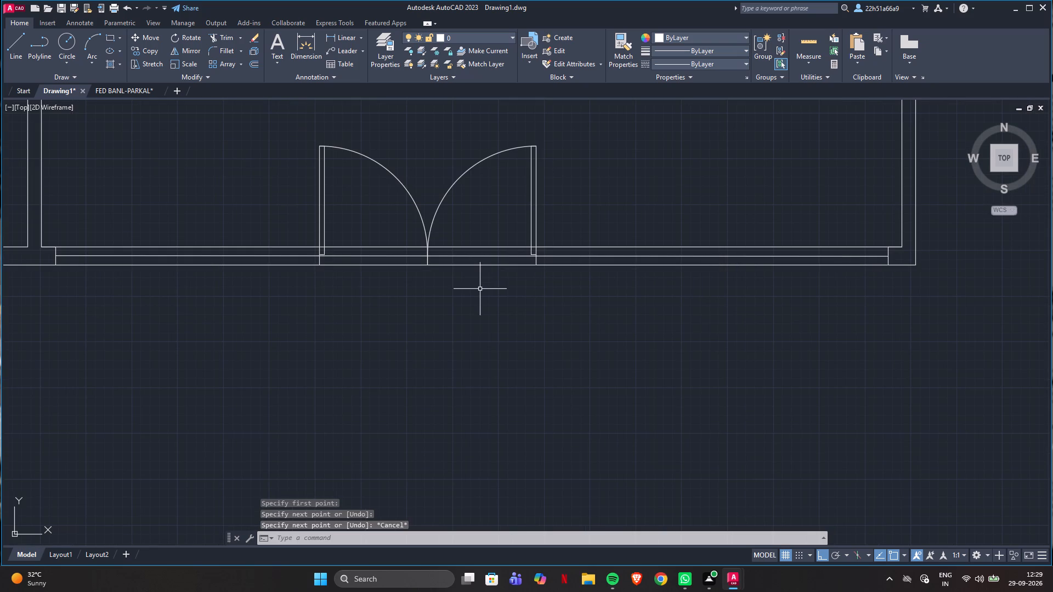
{"action": "type", "text": "TR"}
{"action": "key", "text": "Return"}
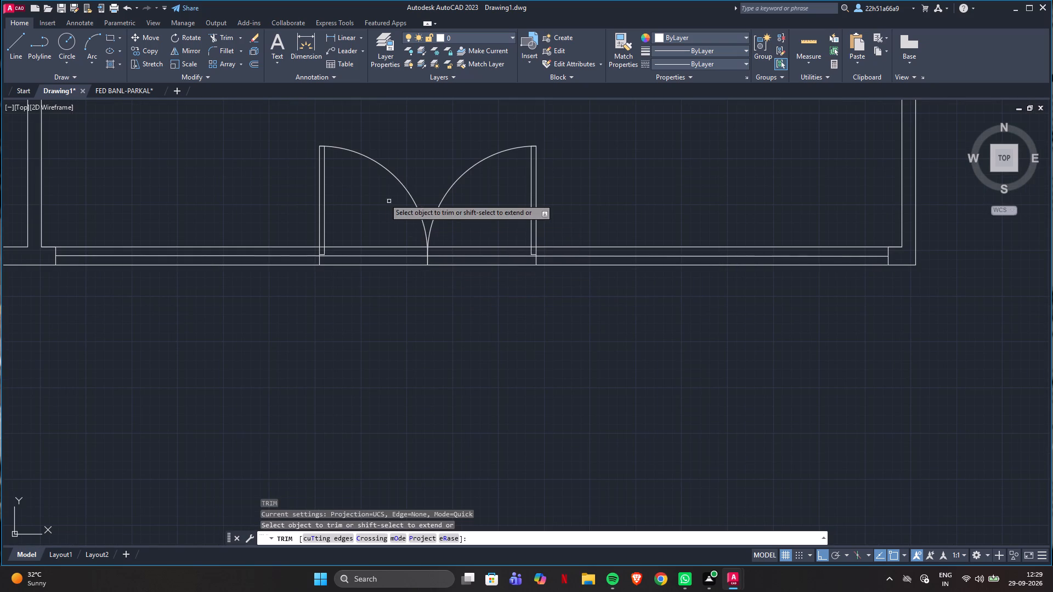
{"action": "left_click_drag", "start_coordinate": [379, 207], "coordinate": [393, 368]}
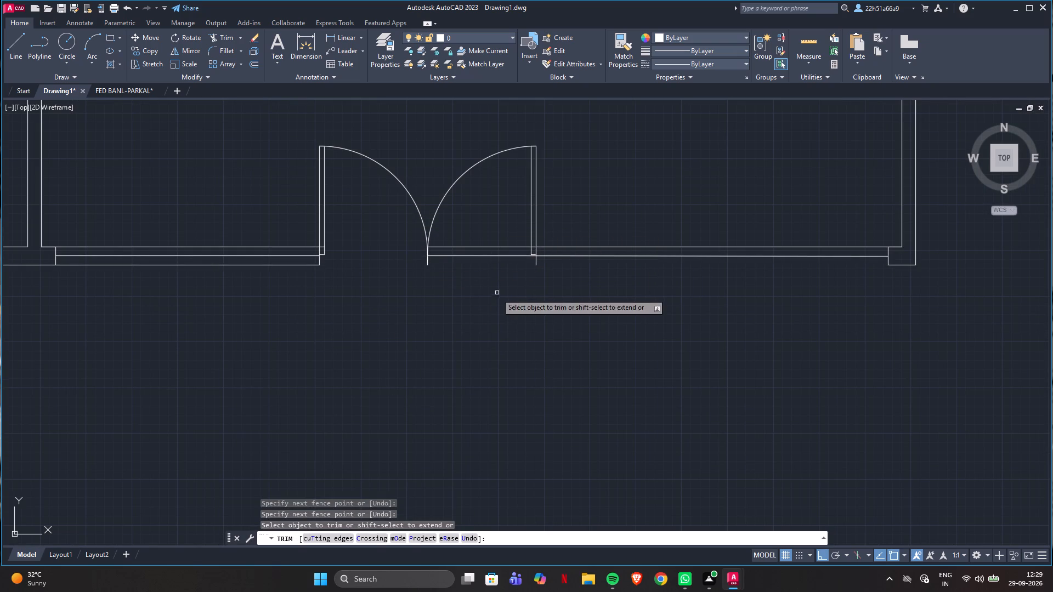
{"action": "left_click_drag", "start_coordinate": [485, 222], "coordinate": [478, 351]}
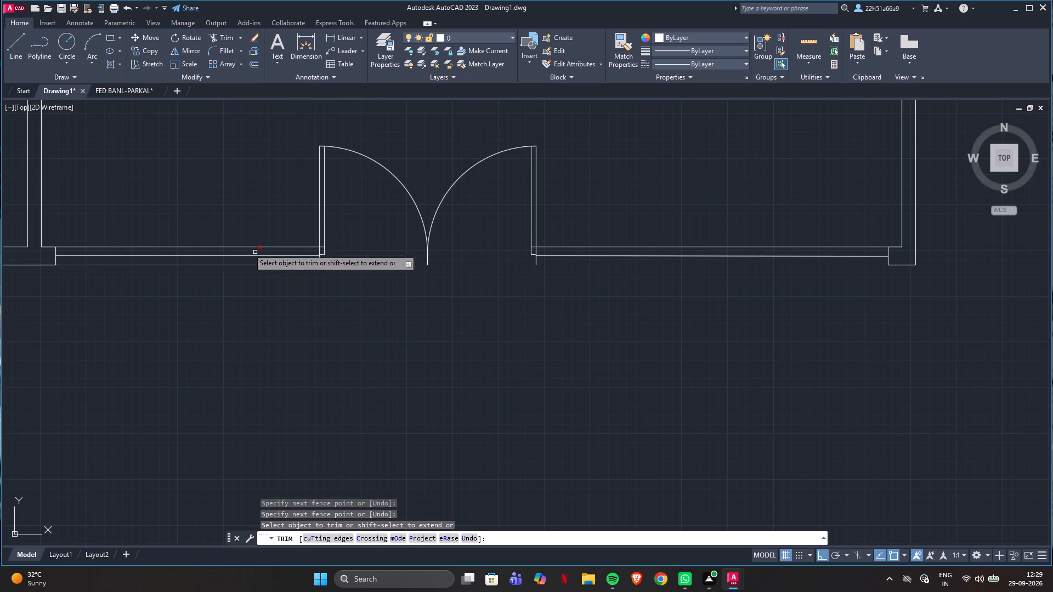
{"action": "left_click", "coordinate": [252, 266]}
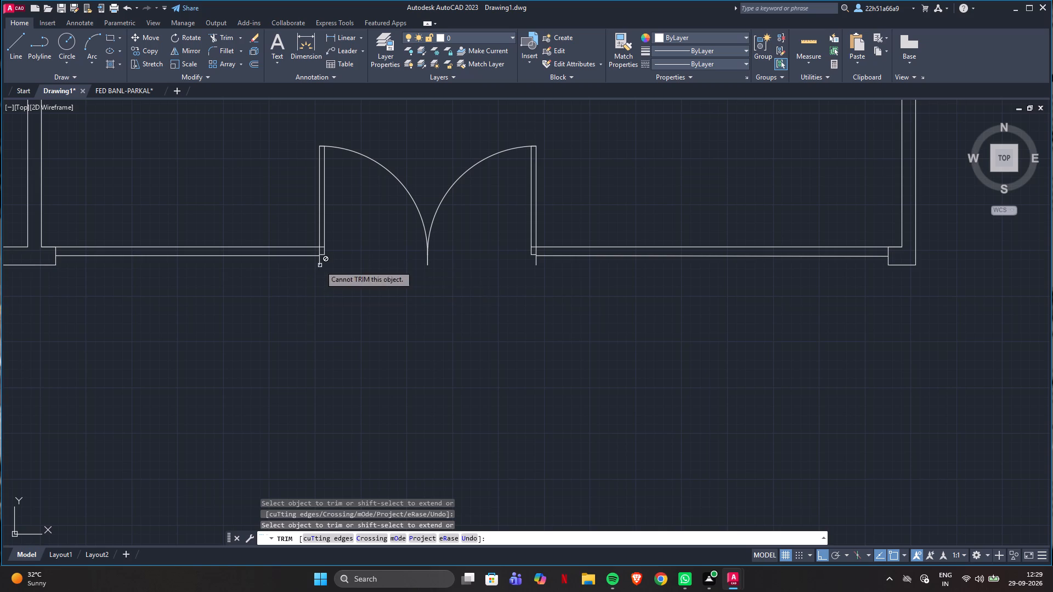
{"action": "left_click", "coordinate": [320, 261]}
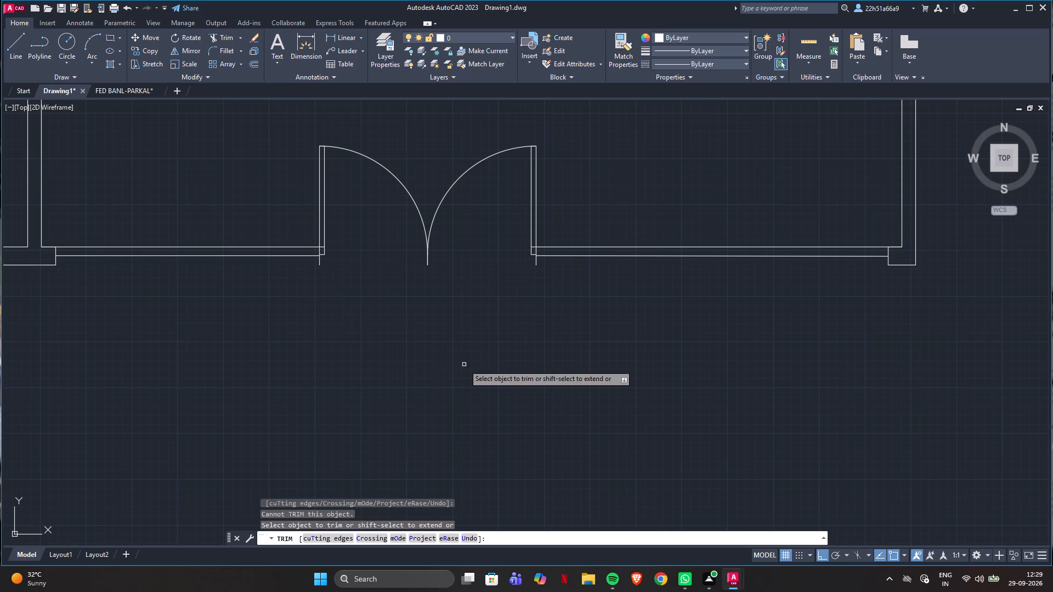
{"action": "key", "text": "Escape"}
Draw a short vertical divider at the midpoint of the thin wall strip between the M.D.'s office and the double door.
{"action": "scroll", "coordinate": [696, 373], "scroll_direction": "down", "scroll_amount": 2}
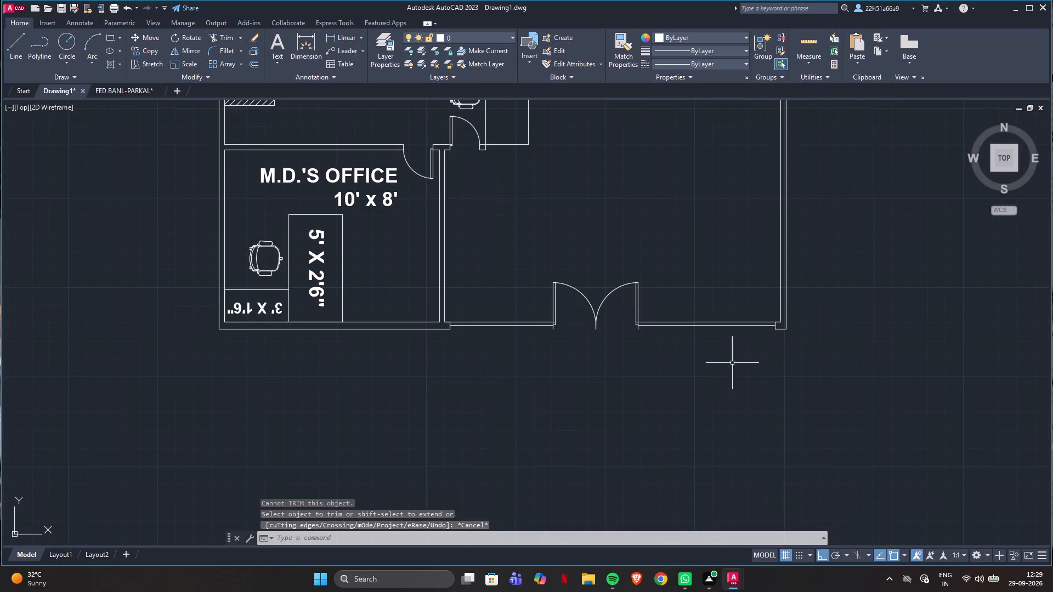
{"action": "scroll", "coordinate": [745, 364], "scroll_direction": "up", "scroll_amount": 2}
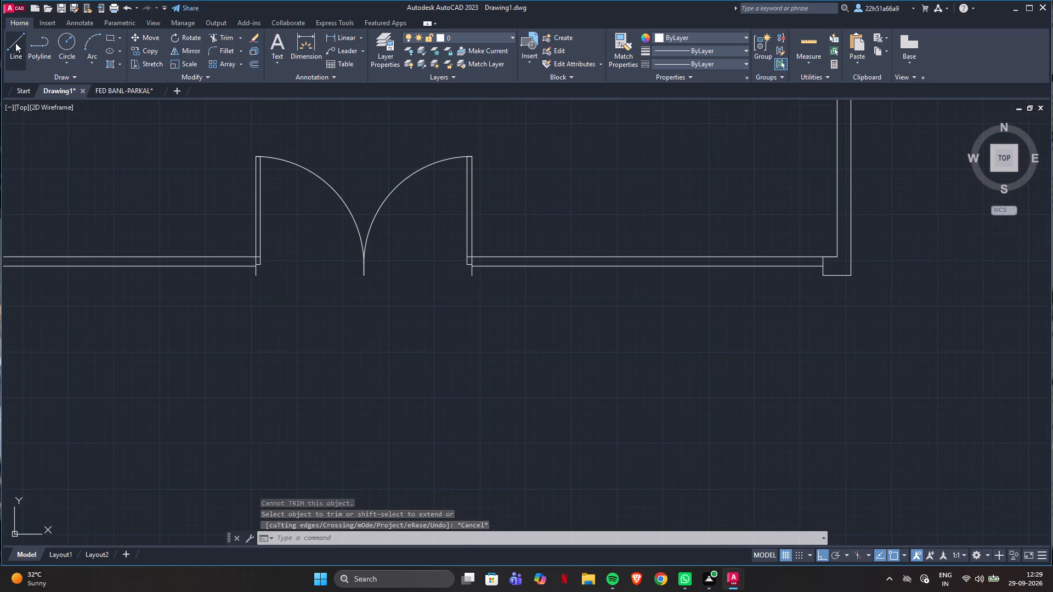
{"action": "left_click", "coordinate": [15, 43]}
{"action": "scroll", "coordinate": [515, 426], "scroll_direction": "down", "scroll_amount": 1}
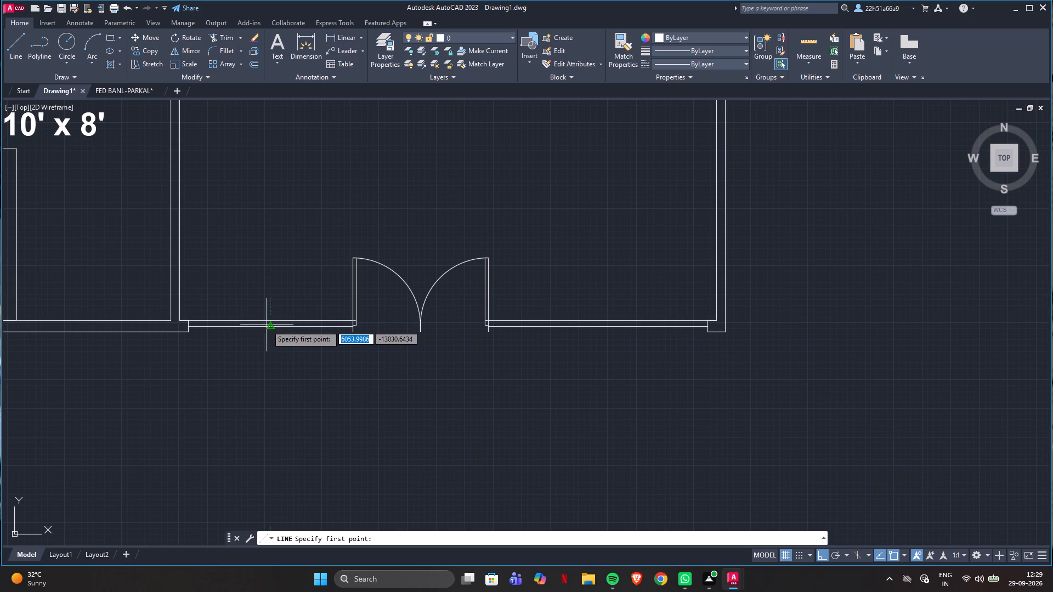
{"action": "left_click", "coordinate": [270, 329]}
{"action": "left_click", "coordinate": [272, 319]}
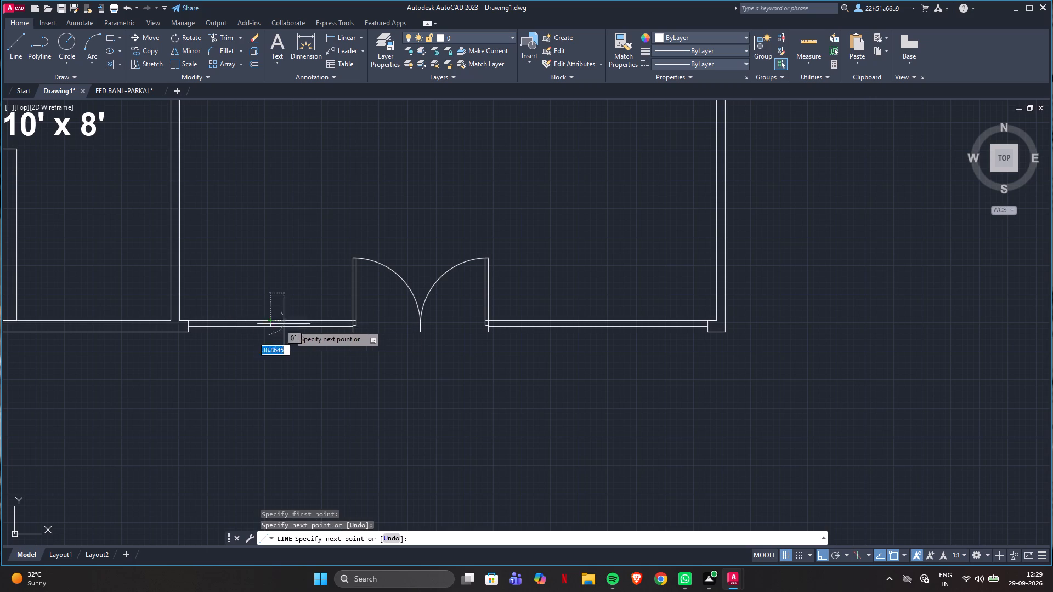
{"action": "key", "text": "Escape"}
Draw a short vertical divider at the midpoint of the thin wall strip between the double door and the plan's bottom-right corner.
{"action": "key", "text": "l"}
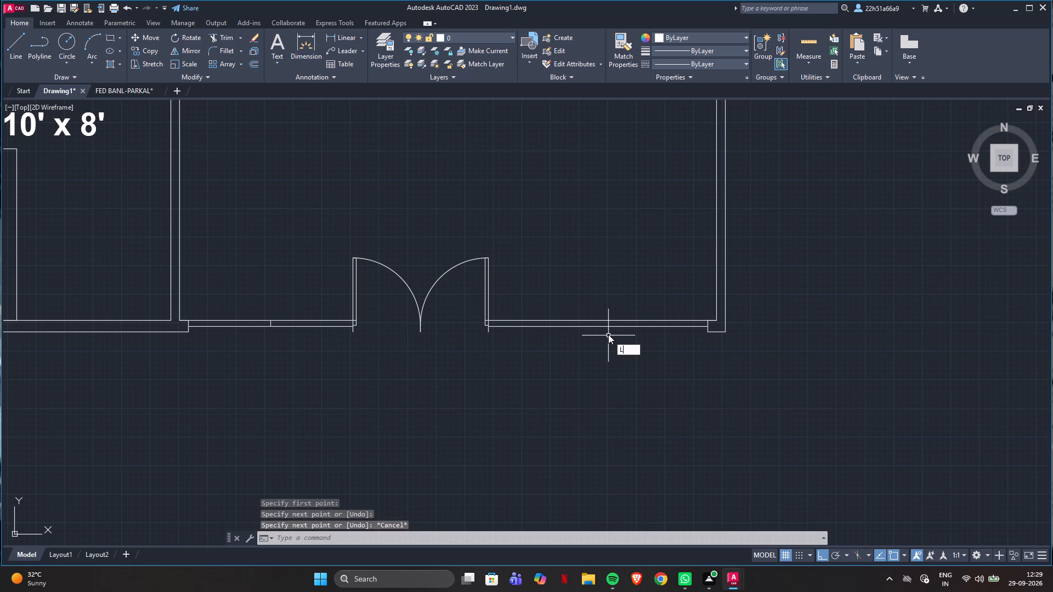
{"action": "key", "text": "Return"}
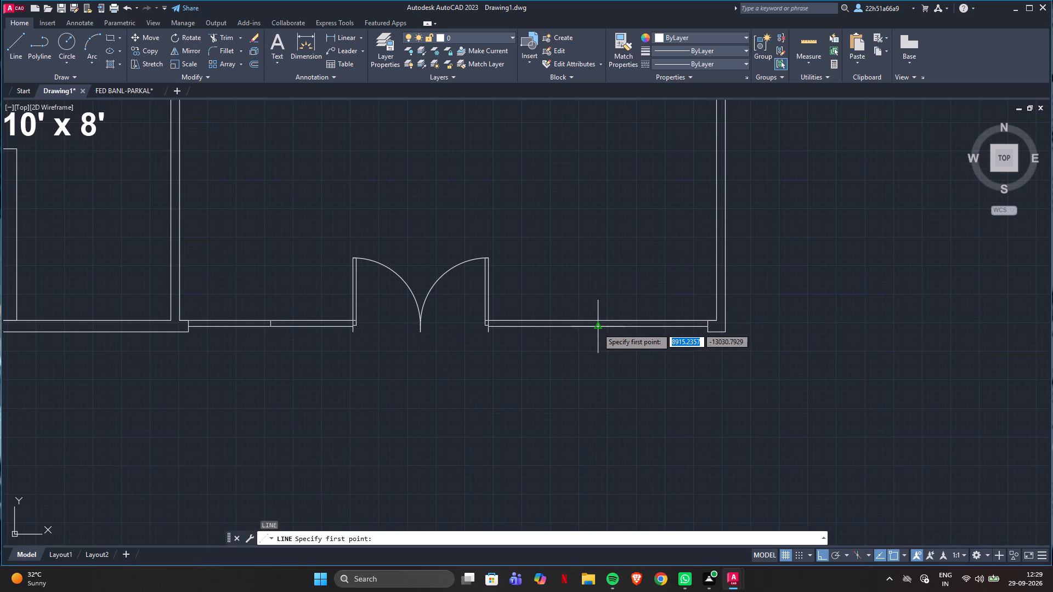
{"action": "scroll", "coordinate": [599, 328], "scroll_direction": "up", "scroll_amount": 2}
{"action": "left_click", "coordinate": [599, 328]}
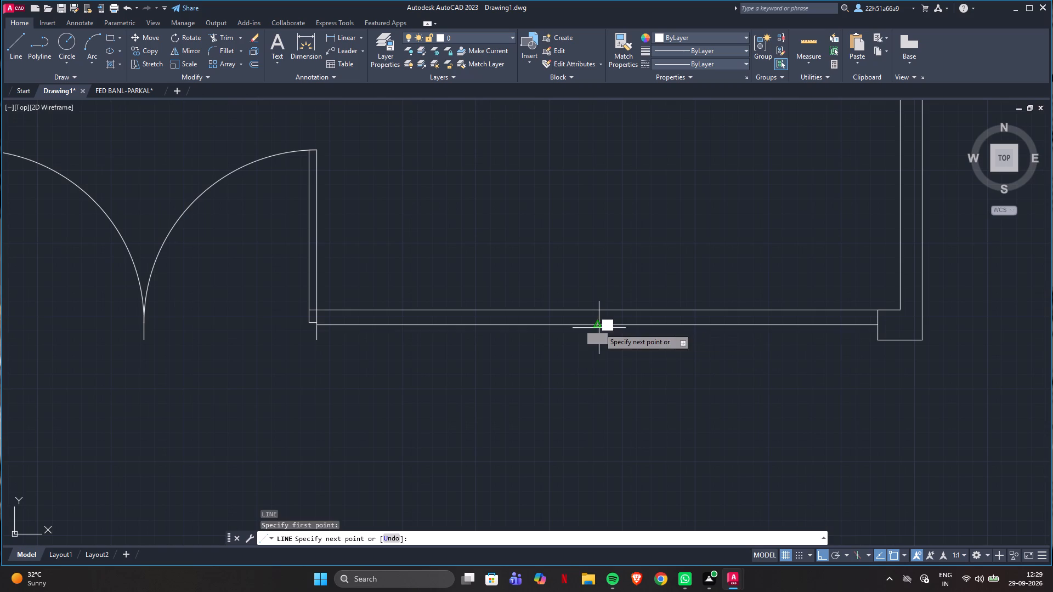
{"action": "left_click", "coordinate": [599, 309]}
{"action": "key", "text": "Escape"}
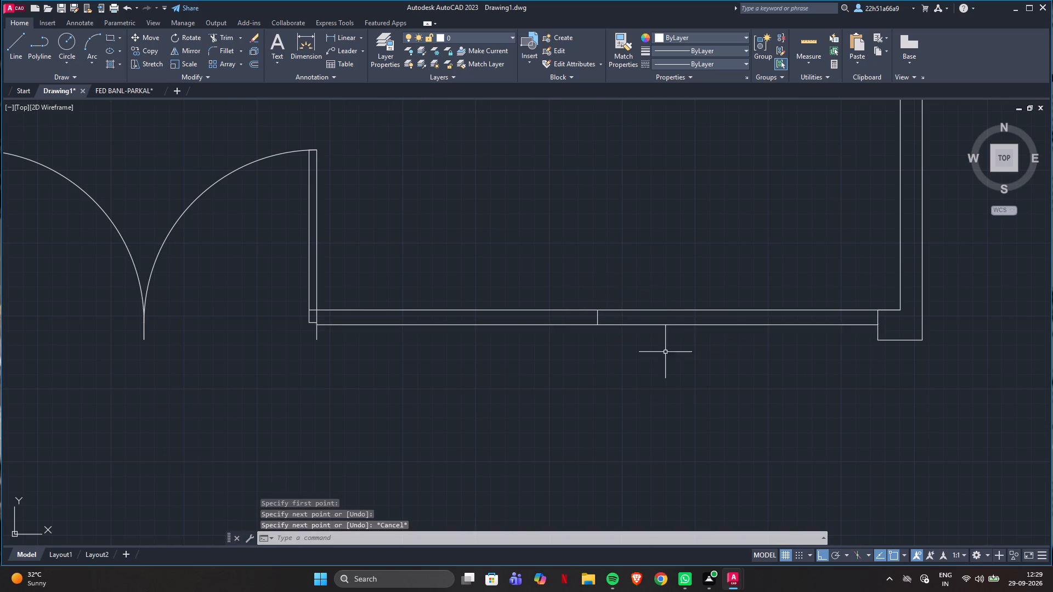
Copy the AUDIT TABLE label straight down to just below the double entrance door, outside the front wall.
{"action": "scroll", "coordinate": [710, 387], "scroll_direction": "down", "scroll_amount": 2}
{"action": "scroll", "coordinate": [809, 408], "scroll_direction": "down", "scroll_amount": 2}
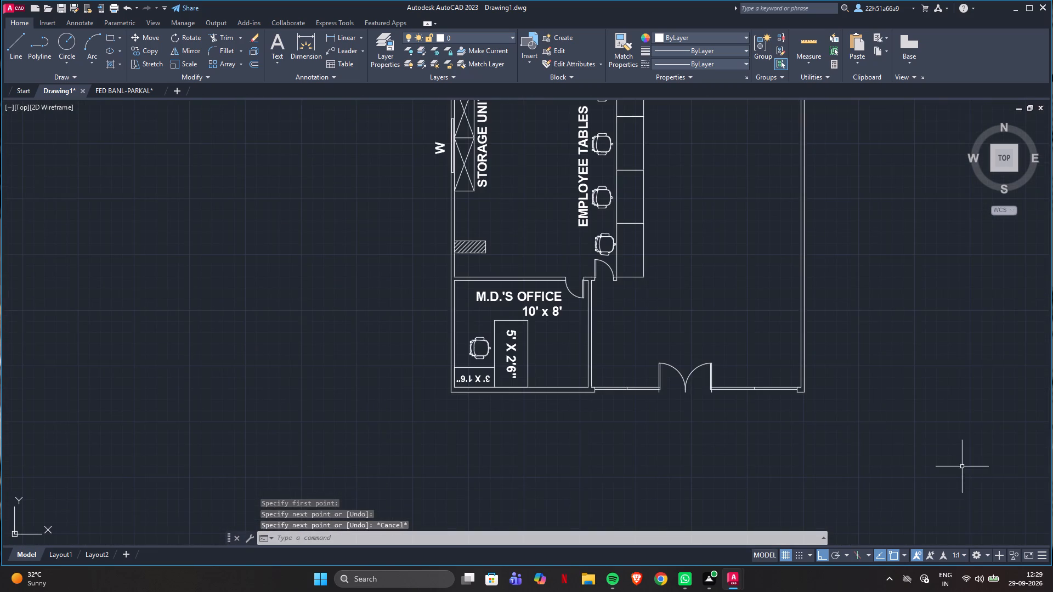
{"action": "scroll", "coordinate": [961, 468], "scroll_direction": "down", "scroll_amount": 2}
{"action": "scroll", "coordinate": [955, 408], "scroll_direction": "up", "scroll_amount": 1}
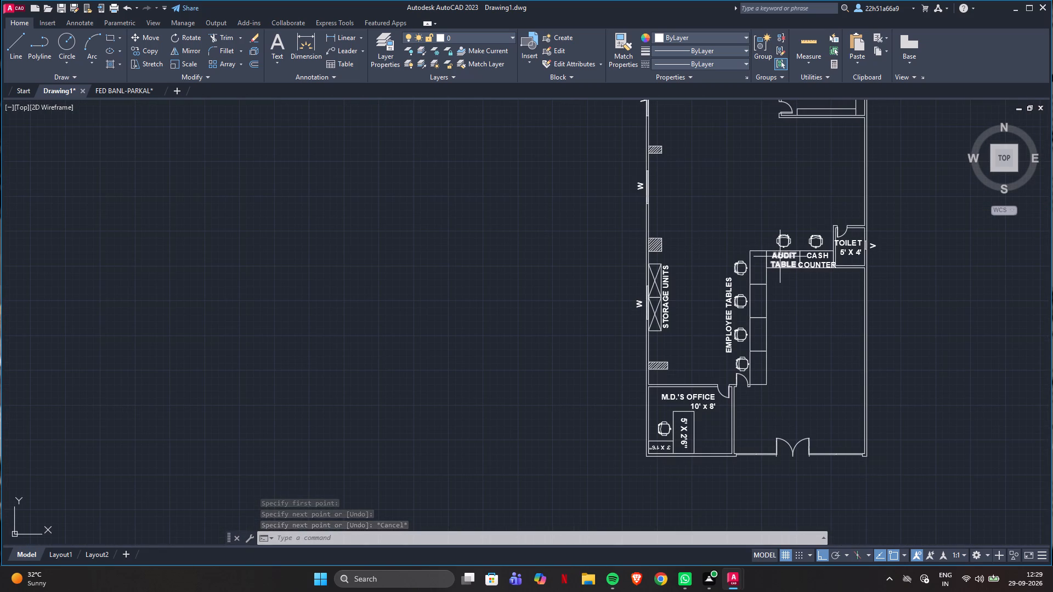
{"action": "left_click", "coordinate": [780, 257]}
{"action": "type", "text": "CO"}
{"action": "key", "text": "Return"}
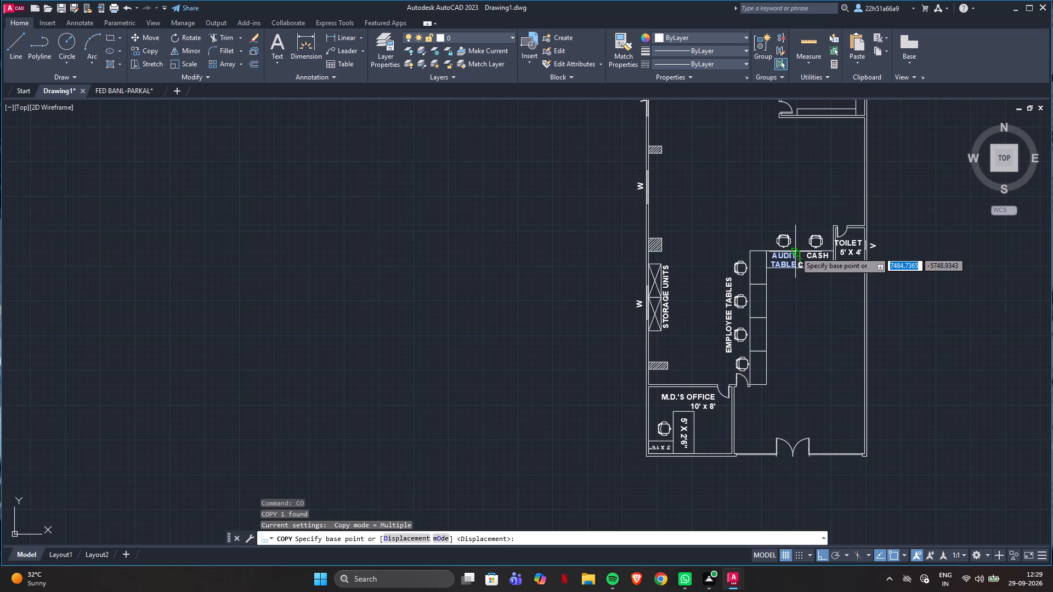
{"action": "left_click", "coordinate": [795, 252]}
{"action": "scroll", "coordinate": [819, 471], "scroll_direction": "up", "scroll_amount": 3}
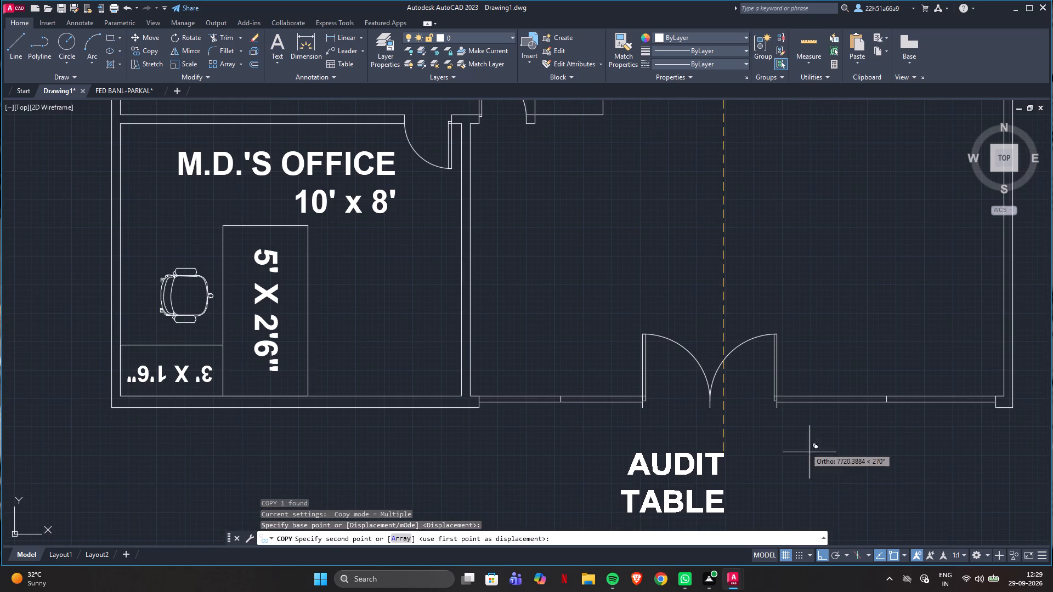
{"action": "left_click", "coordinate": [806, 430]}
{"action": "key", "text": "Escape"}
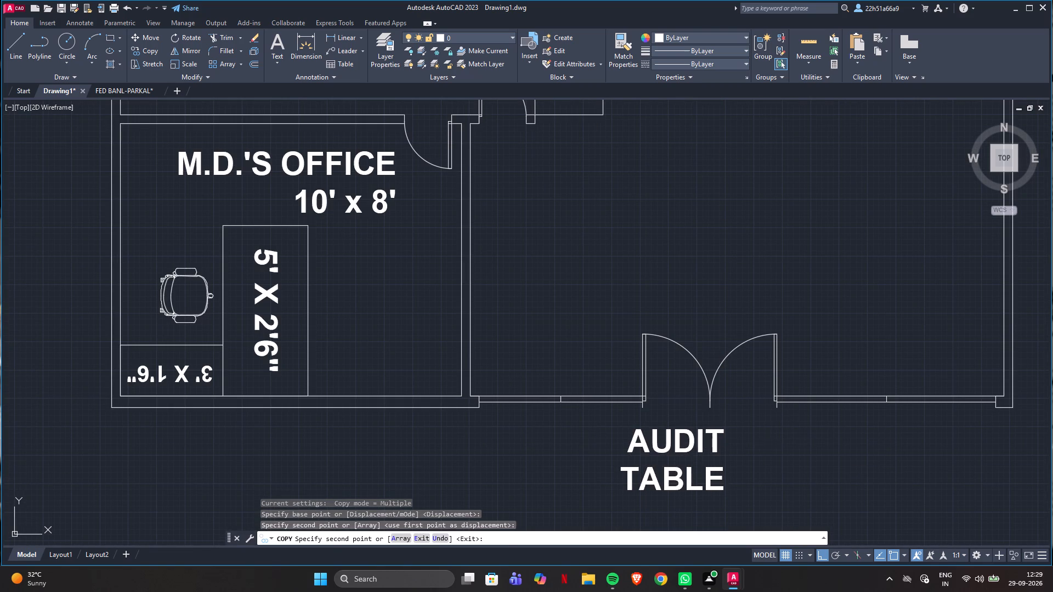
Replace the copied label's text below the door with ENTRANCE and widen its text frame to fit the word.
{"action": "double_click", "coordinate": [713, 433]}
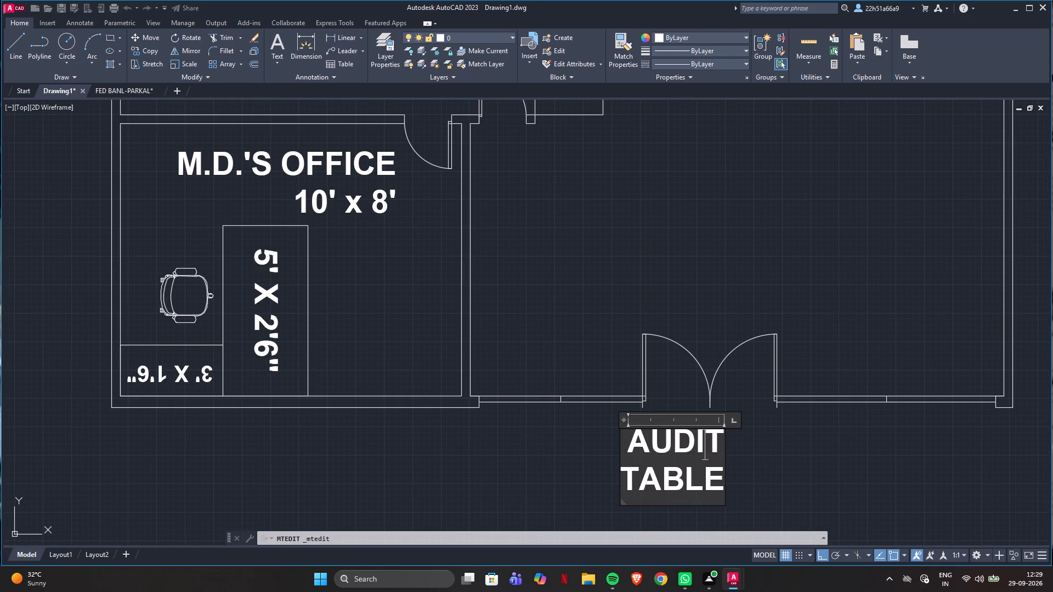
{"action": "key", "text": "ctrl+a"}
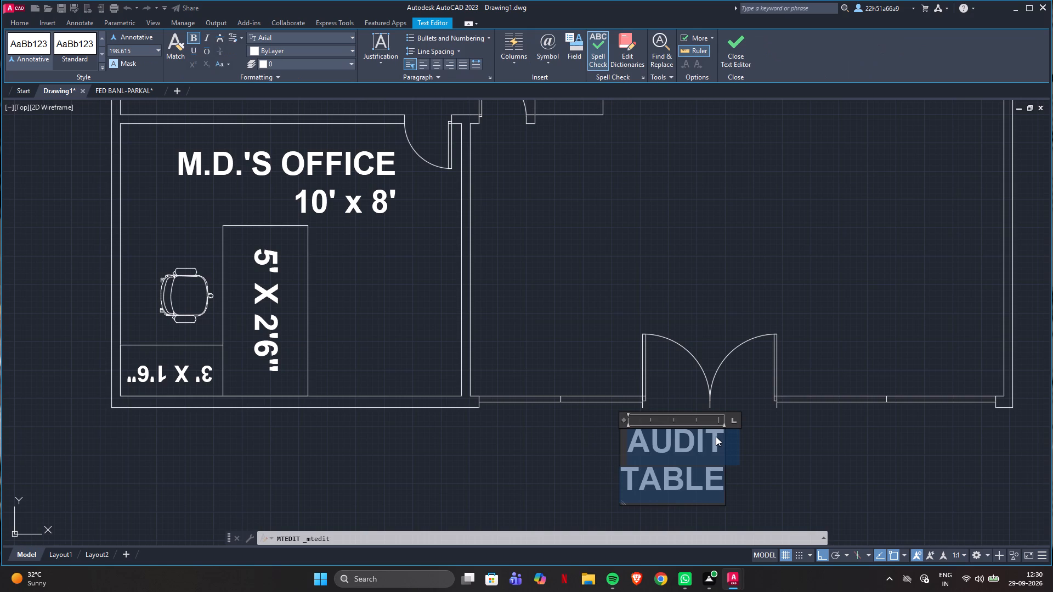
{"action": "type", "text": "ENTRANCE"}
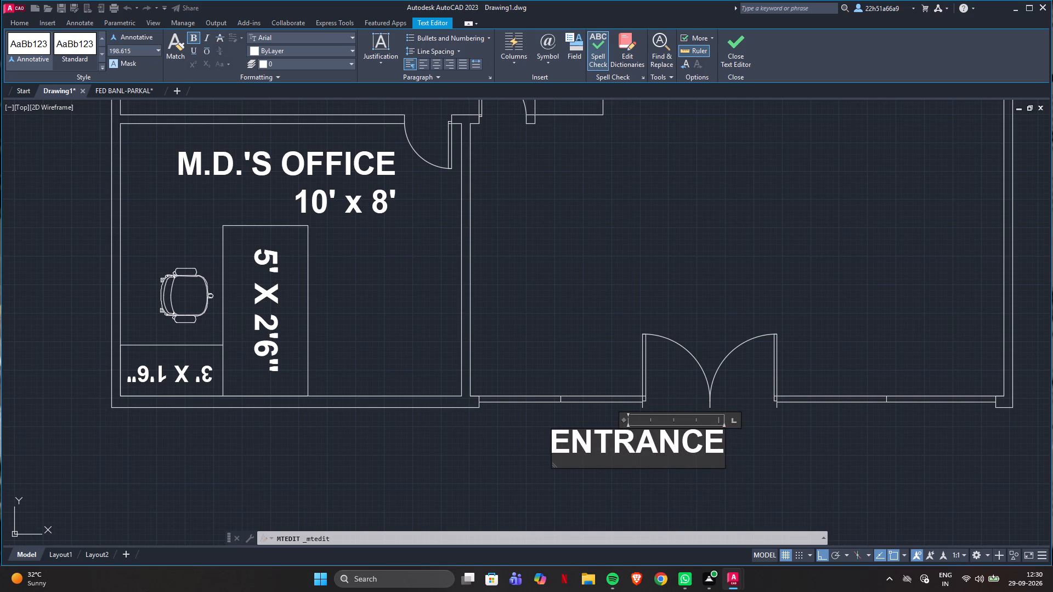
{"action": "left_click_drag", "start_coordinate": [623, 421], "coordinate": [588, 425]}
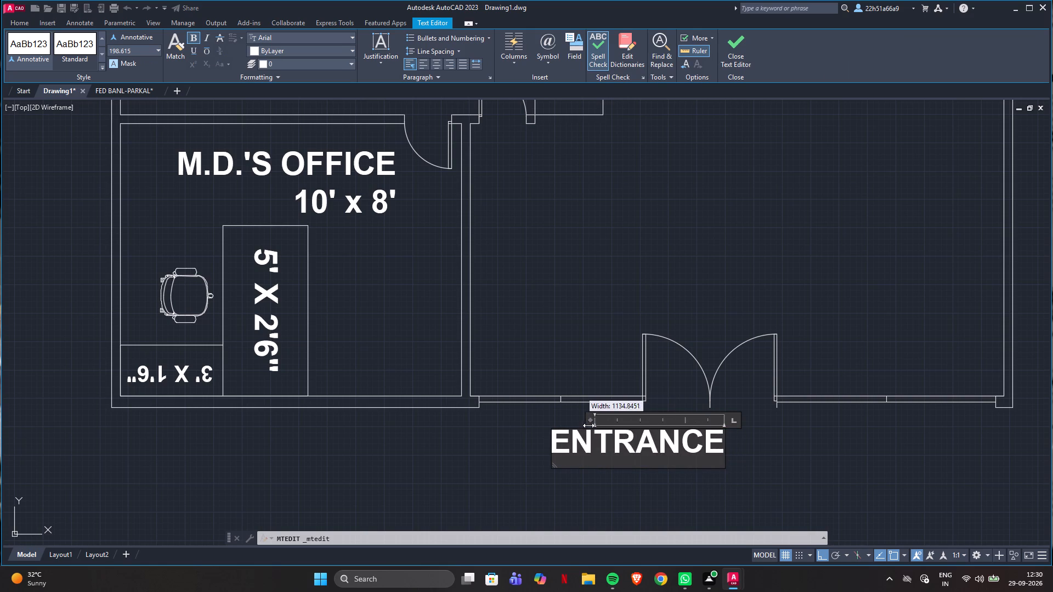
{"action": "left_click_drag", "start_coordinate": [588, 425], "coordinate": [542, 428]}
{"action": "left_click", "coordinate": [728, 58]}
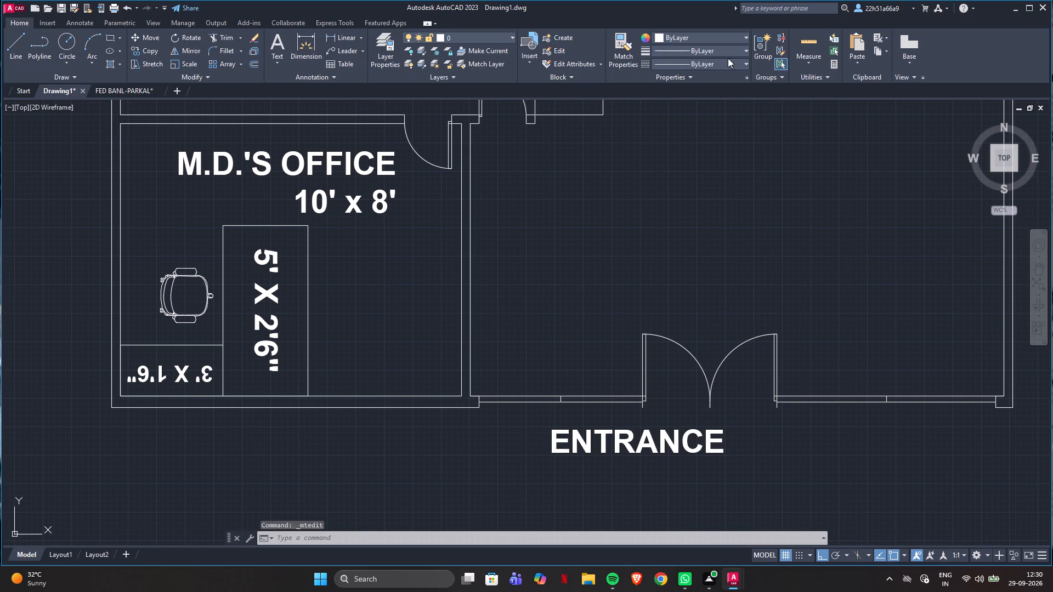
Move the ENTRANCE label horizontally so that it is centred below the double door.
{"action": "left_click", "coordinate": [719, 434]}
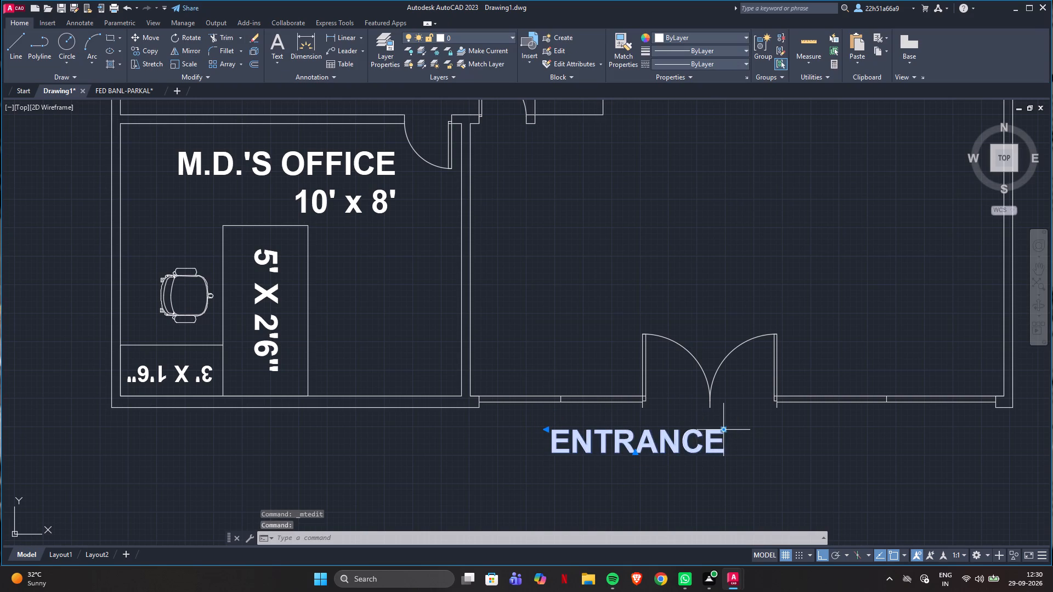
{"action": "left_click", "coordinate": [724, 431]}
{"action": "left_click", "coordinate": [797, 420]}
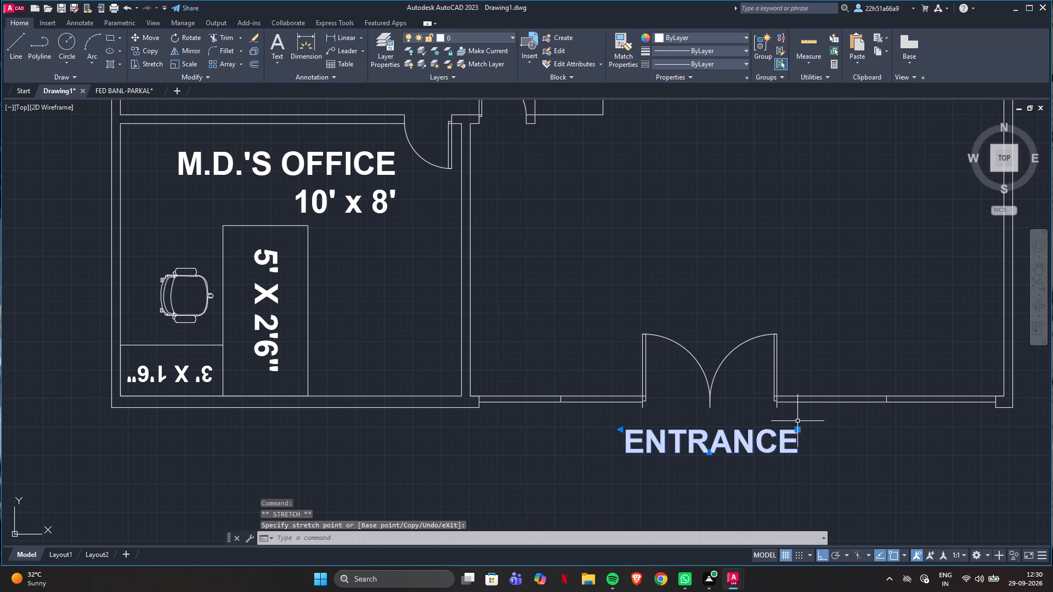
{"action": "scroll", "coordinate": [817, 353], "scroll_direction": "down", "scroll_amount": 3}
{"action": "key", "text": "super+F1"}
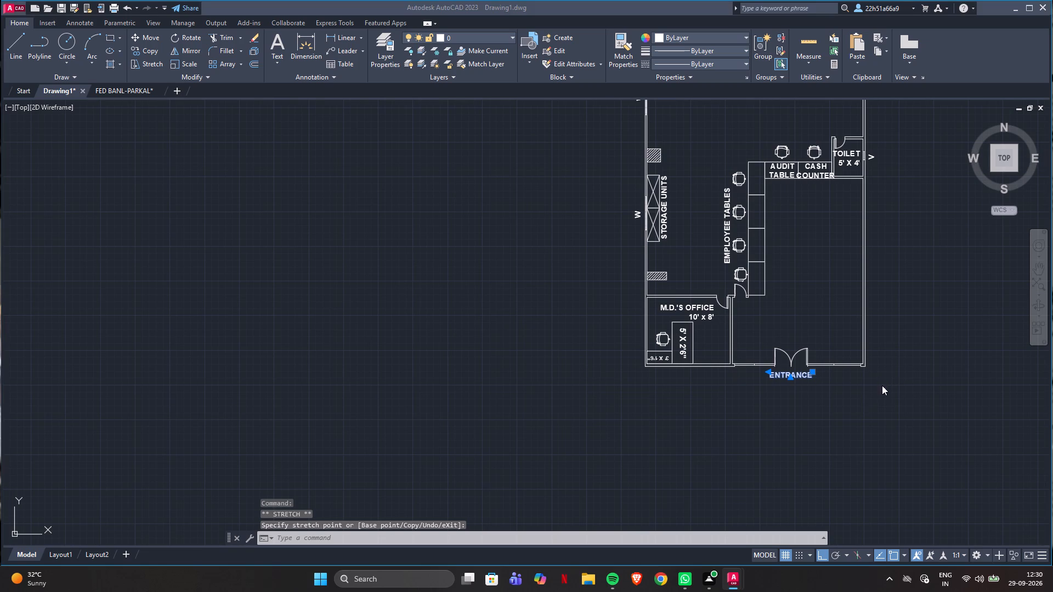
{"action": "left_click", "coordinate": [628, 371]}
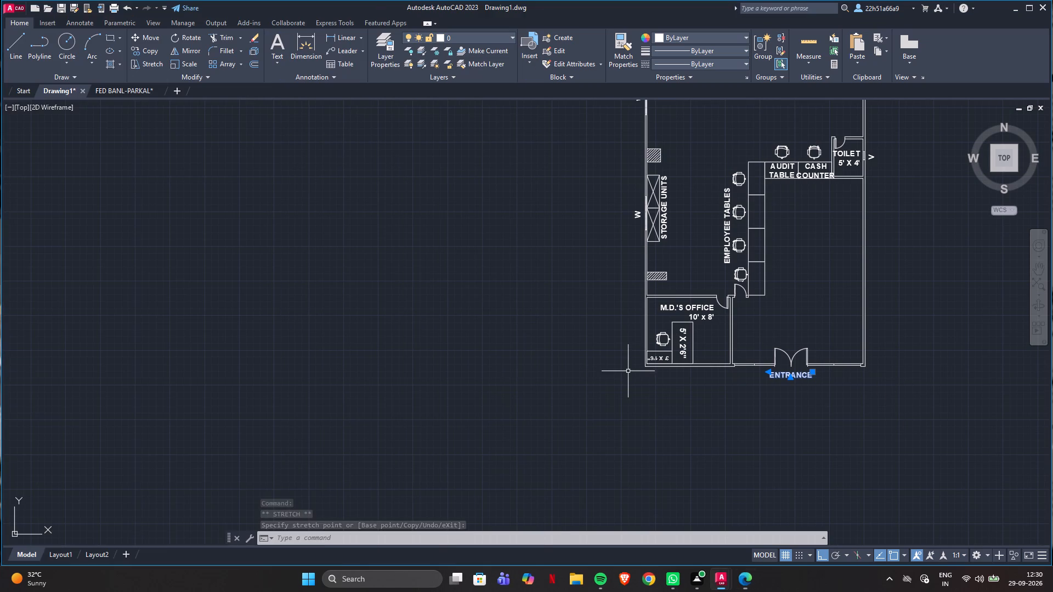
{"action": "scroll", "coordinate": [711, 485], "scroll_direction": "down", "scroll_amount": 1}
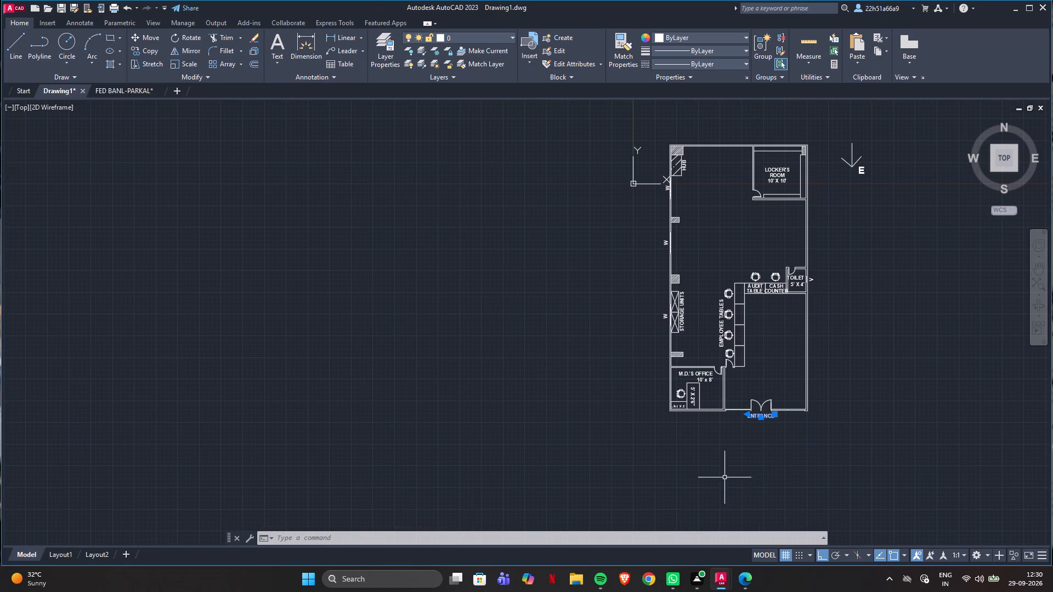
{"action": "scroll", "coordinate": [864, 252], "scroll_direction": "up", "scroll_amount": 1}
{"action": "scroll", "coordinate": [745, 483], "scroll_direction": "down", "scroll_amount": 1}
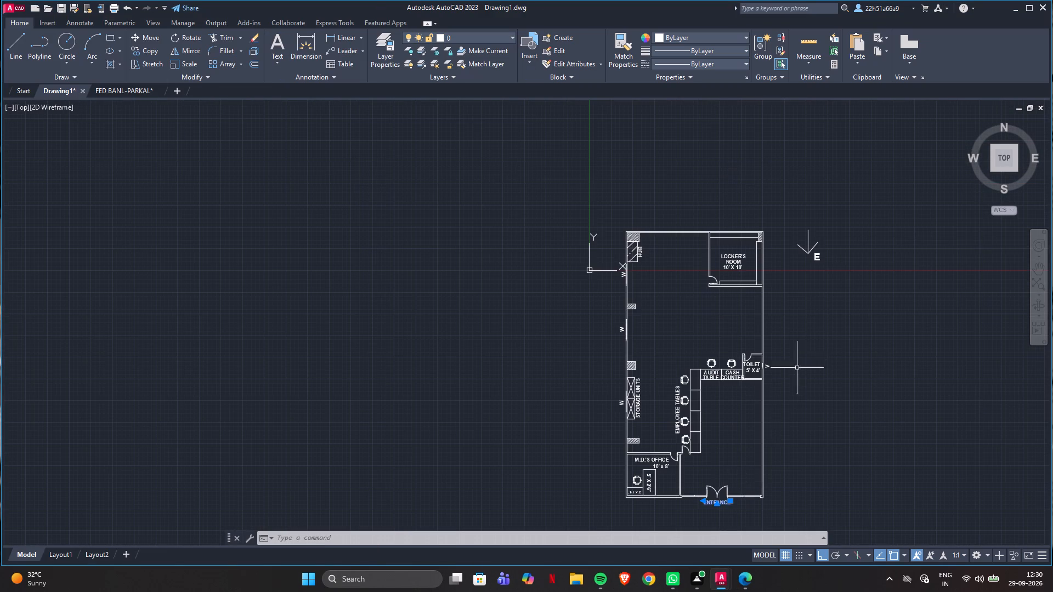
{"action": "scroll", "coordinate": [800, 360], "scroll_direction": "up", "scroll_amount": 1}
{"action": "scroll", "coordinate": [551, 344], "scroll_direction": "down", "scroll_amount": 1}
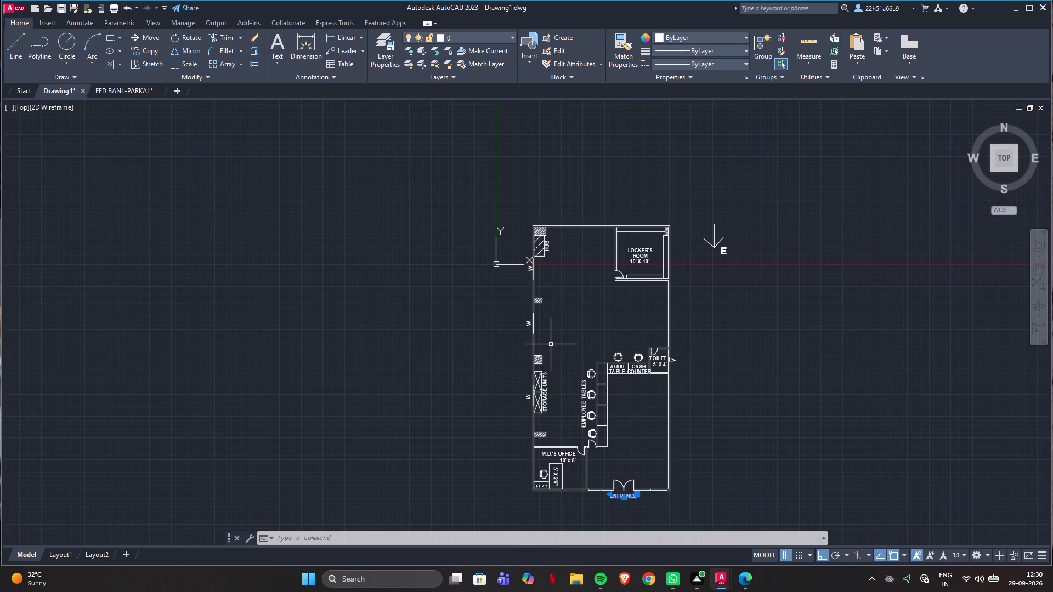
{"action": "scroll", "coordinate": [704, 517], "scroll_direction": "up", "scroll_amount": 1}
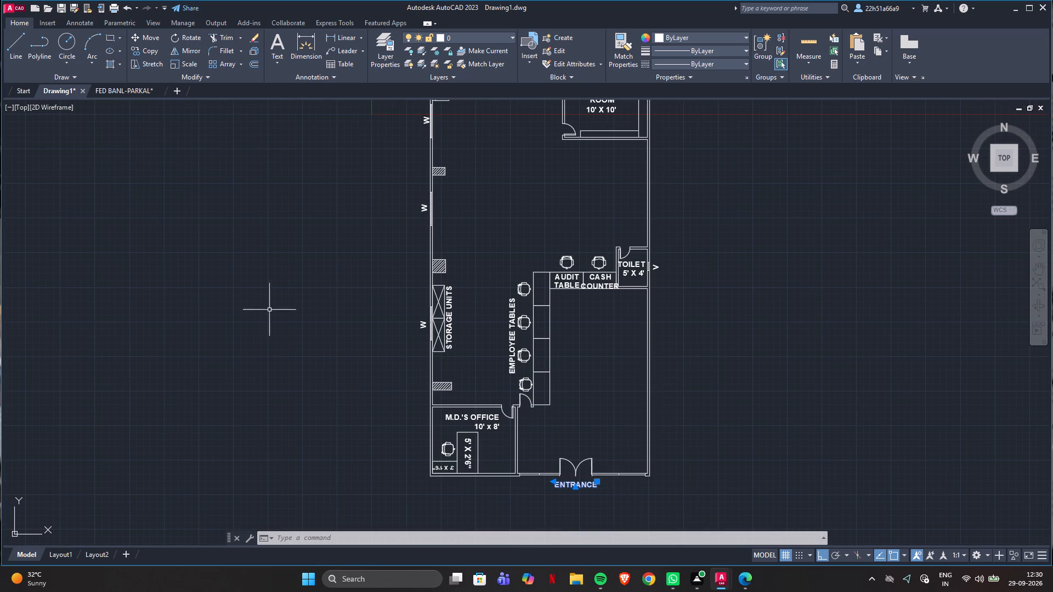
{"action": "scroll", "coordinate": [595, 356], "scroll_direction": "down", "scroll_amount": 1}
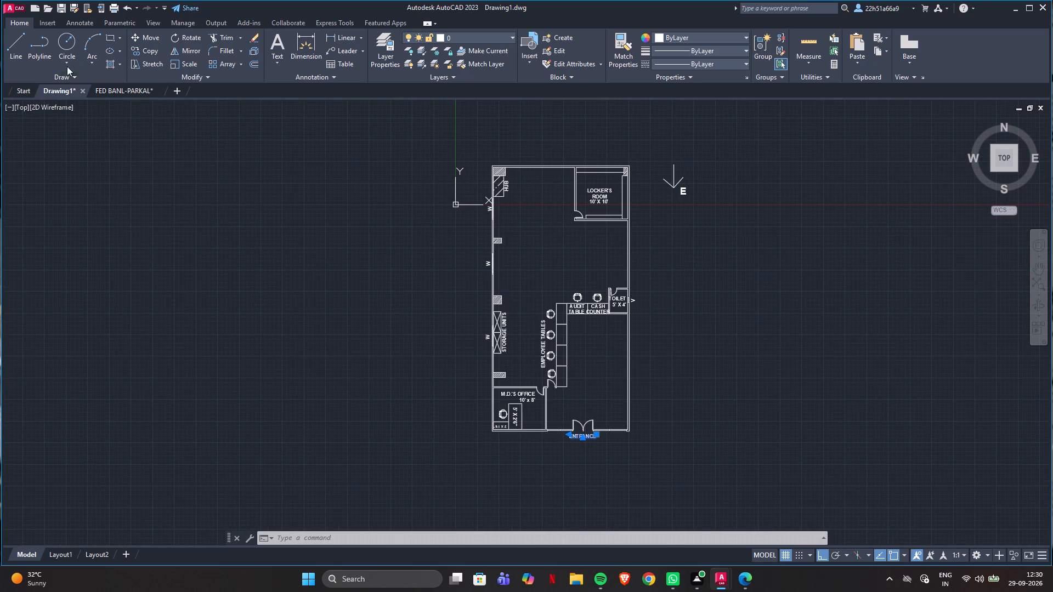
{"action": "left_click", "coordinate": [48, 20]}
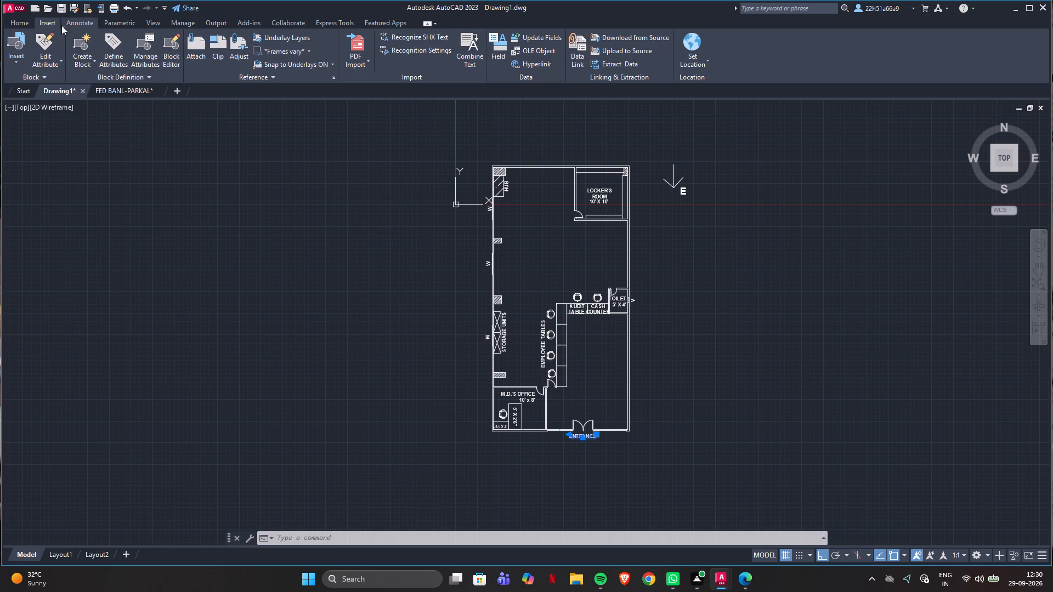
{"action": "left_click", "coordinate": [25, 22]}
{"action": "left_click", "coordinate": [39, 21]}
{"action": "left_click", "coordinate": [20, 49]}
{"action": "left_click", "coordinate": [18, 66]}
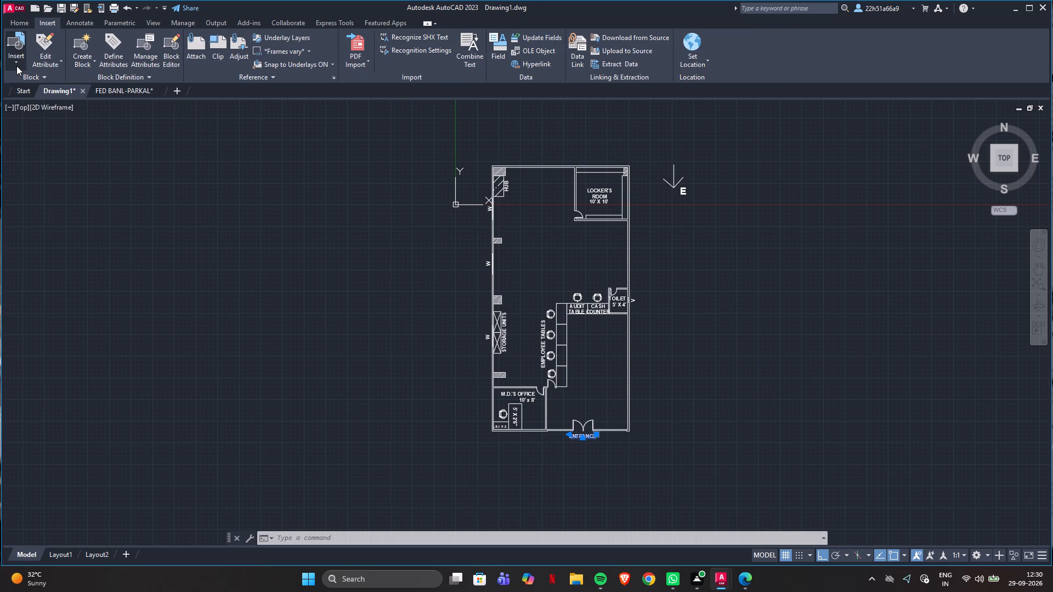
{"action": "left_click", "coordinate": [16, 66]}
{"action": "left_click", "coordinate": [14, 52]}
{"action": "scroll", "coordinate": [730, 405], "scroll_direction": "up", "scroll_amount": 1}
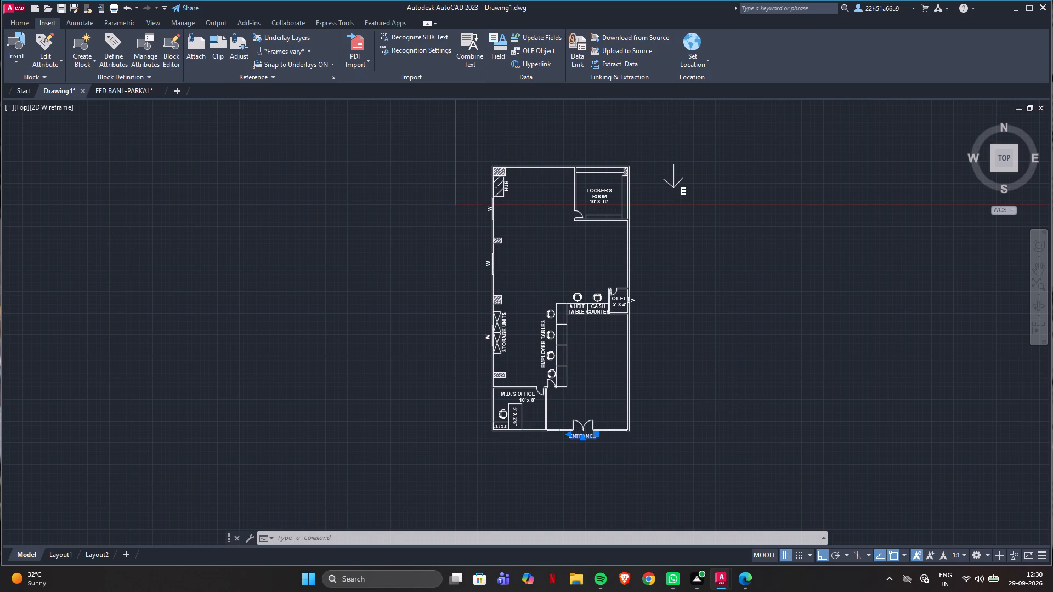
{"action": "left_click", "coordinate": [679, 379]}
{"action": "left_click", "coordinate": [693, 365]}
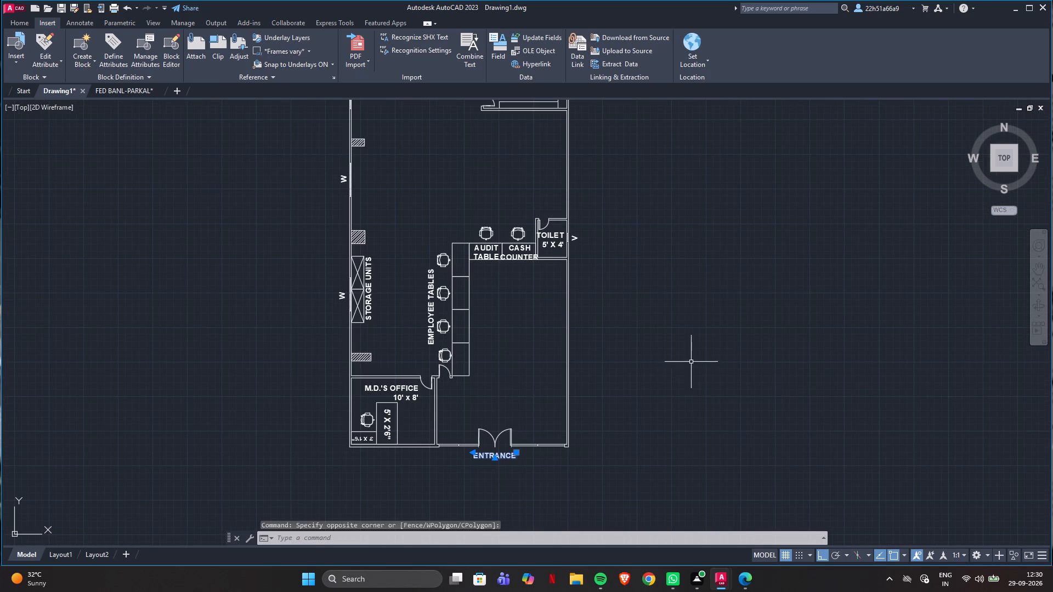
Insert an empty Standard-style table with 5 columns and 1 data row outside the plan's right wall, leaving its cells blank.
{"action": "left_click", "coordinate": [14, 21]}
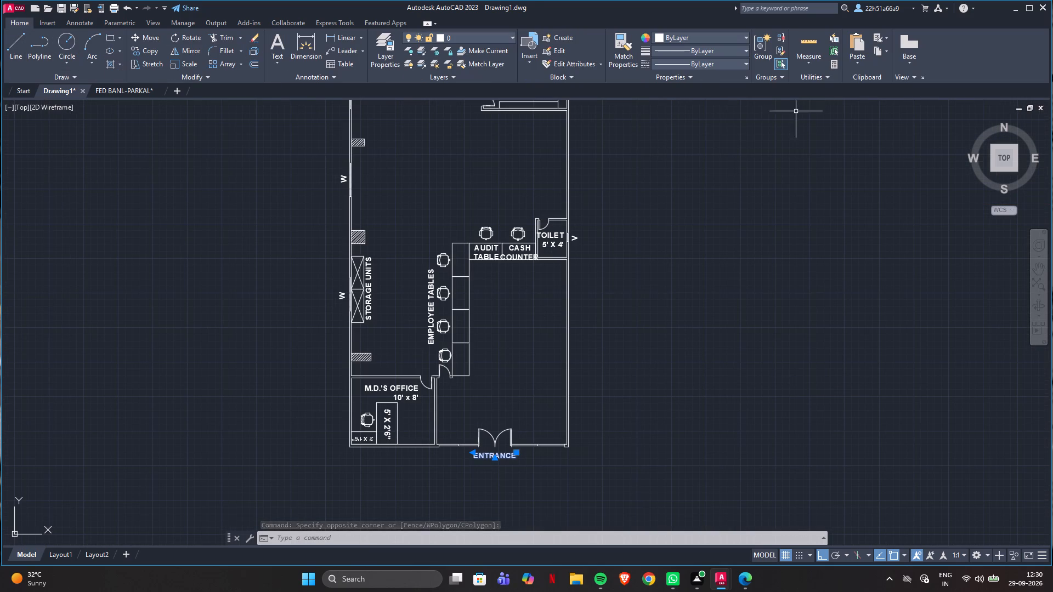
{"action": "left_click", "coordinate": [328, 62]}
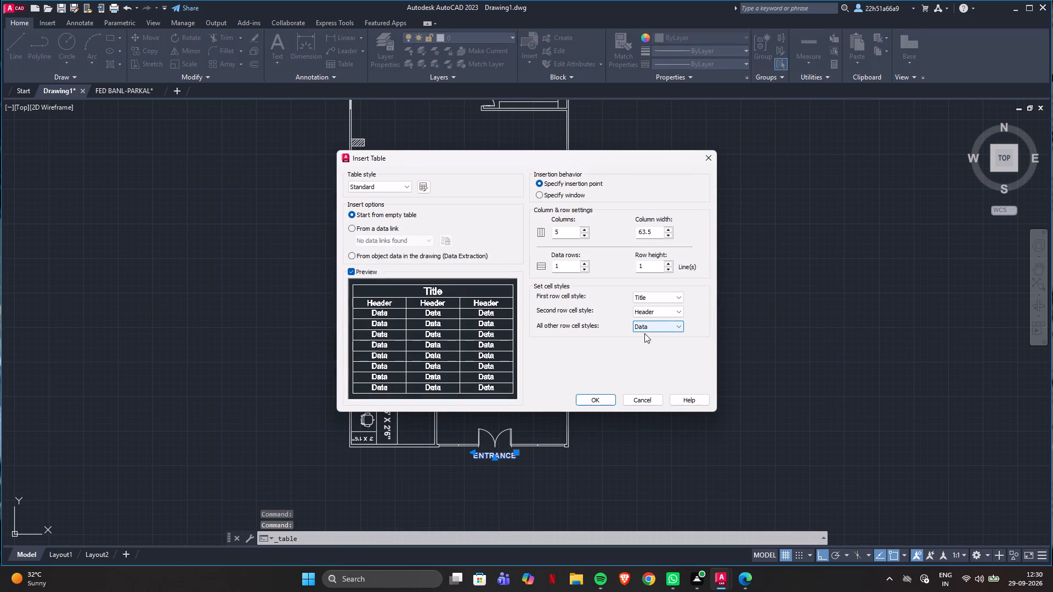
{"action": "left_click", "coordinate": [667, 315]}
{"action": "left_click", "coordinate": [667, 315]}
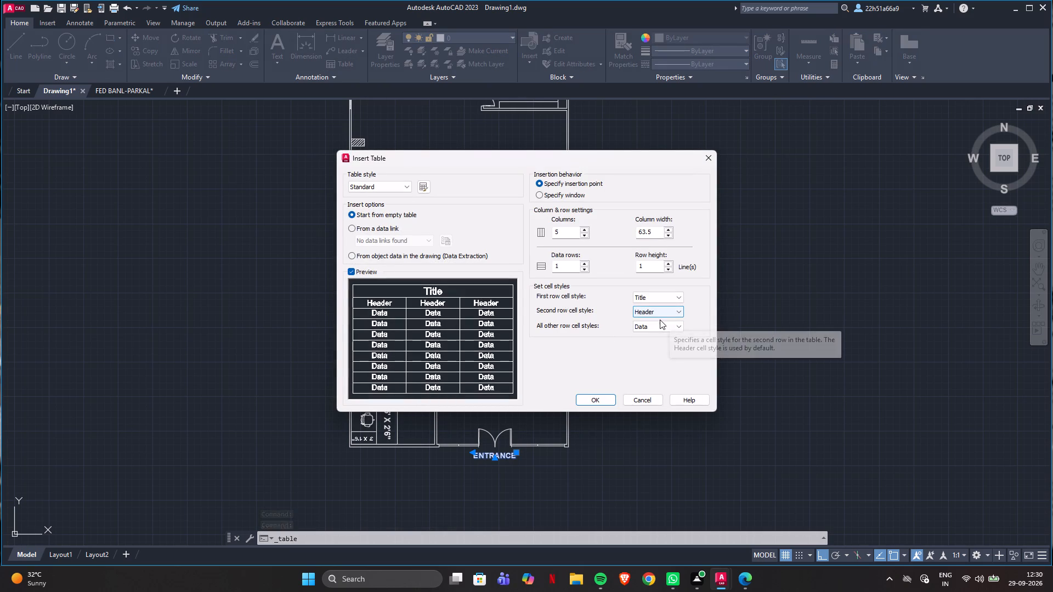
{"action": "left_click", "coordinate": [600, 399]}
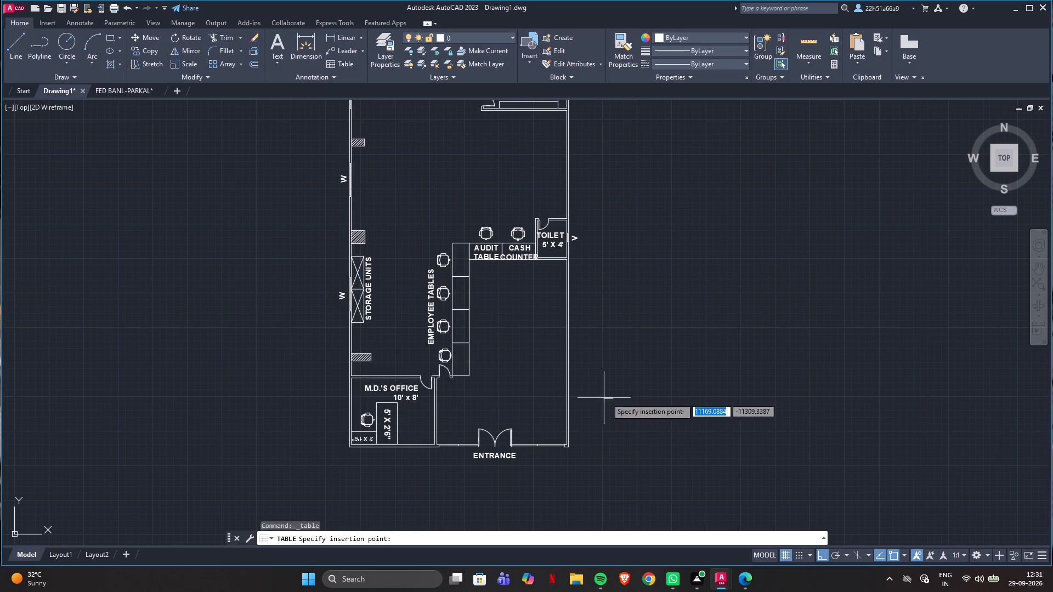
{"action": "left_click", "coordinate": [626, 375]}
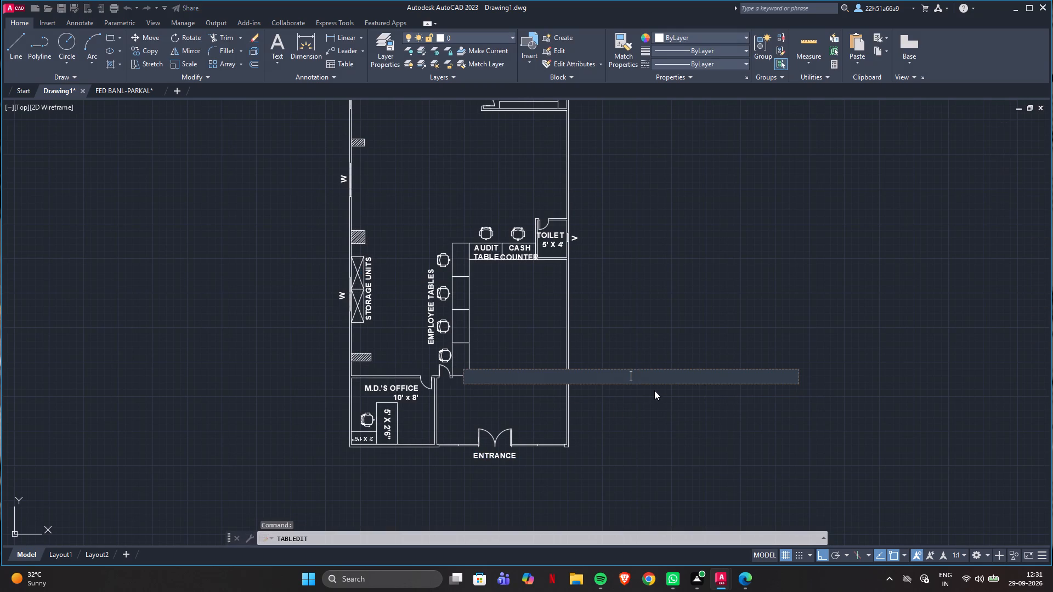
{"action": "key", "text": "Escape"}
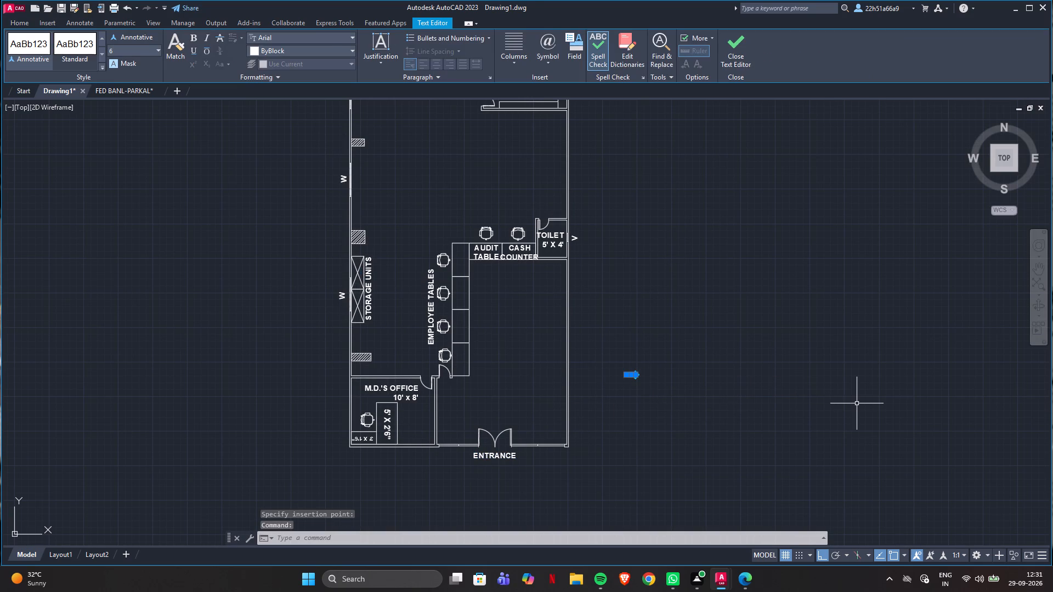
Fill the new table's title row with the heading BASIC INFO OF DRAWING.
{"action": "scroll", "coordinate": [652, 377], "scroll_direction": "up", "scroll_amount": 3}
{"action": "scroll", "coordinate": [548, 371], "scroll_direction": "up", "scroll_amount": 1}
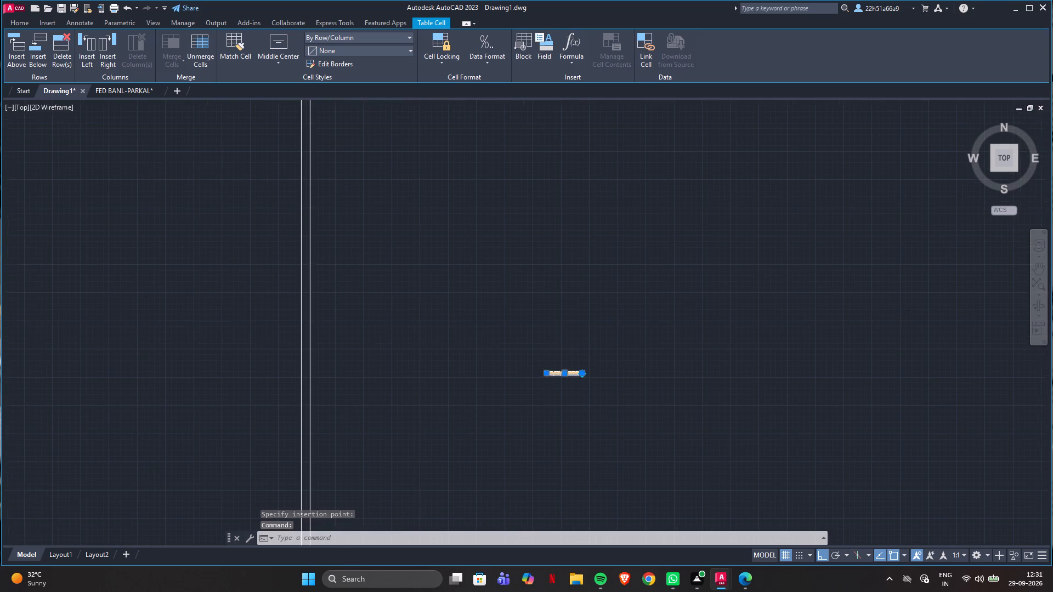
{"action": "scroll", "coordinate": [549, 371], "scroll_direction": "up", "scroll_amount": 2}
{"action": "scroll", "coordinate": [597, 385], "scroll_direction": "up", "scroll_amount": 3}
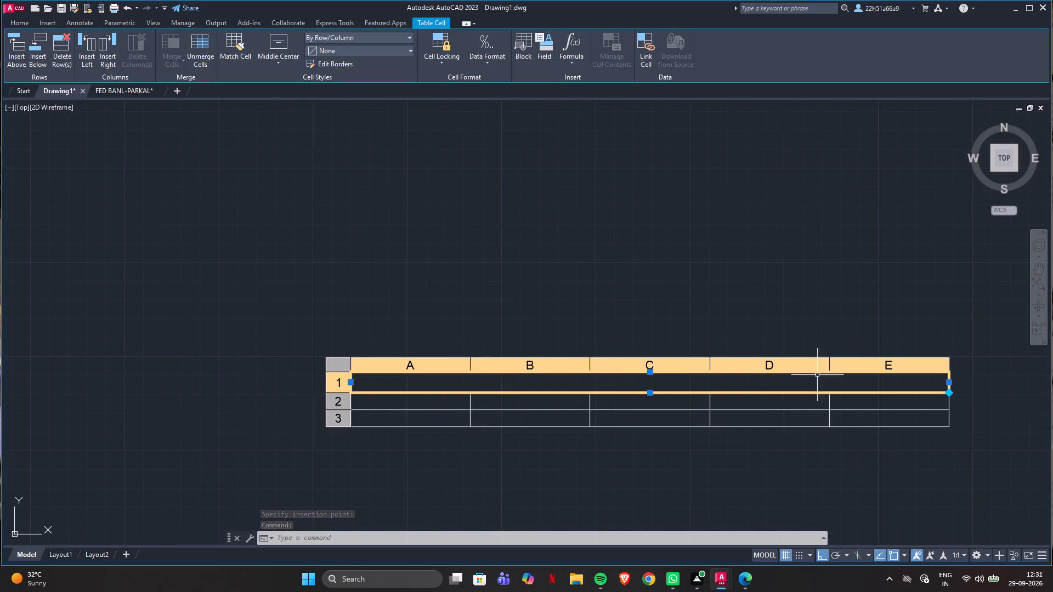
{"action": "double_click", "coordinate": [636, 379]}
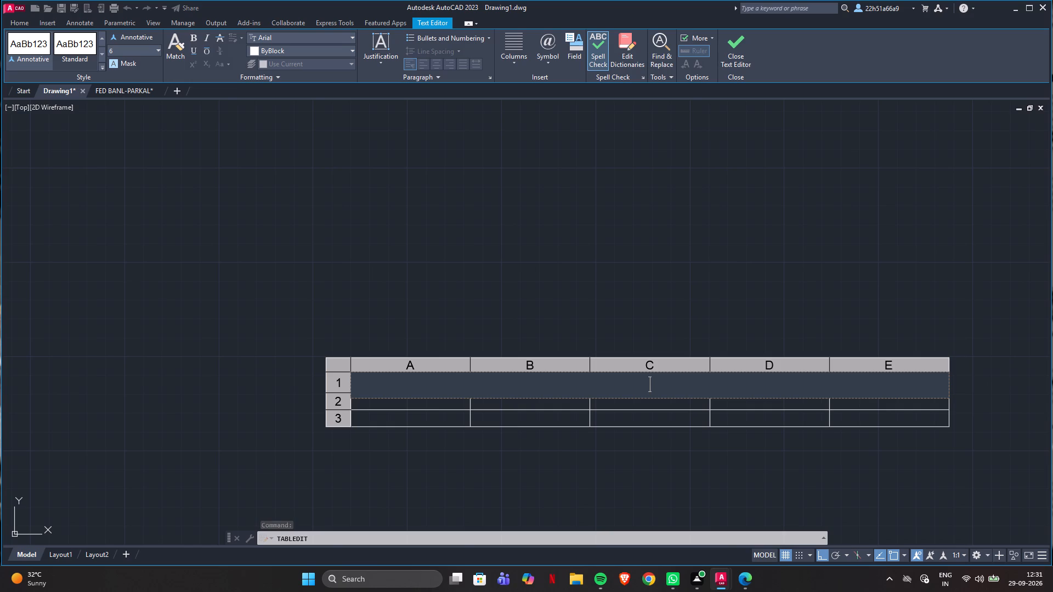
{"action": "type", "text": "BA"}
{"action": "type", "text": "SIC"}
{"action": "key", "text": "space"}
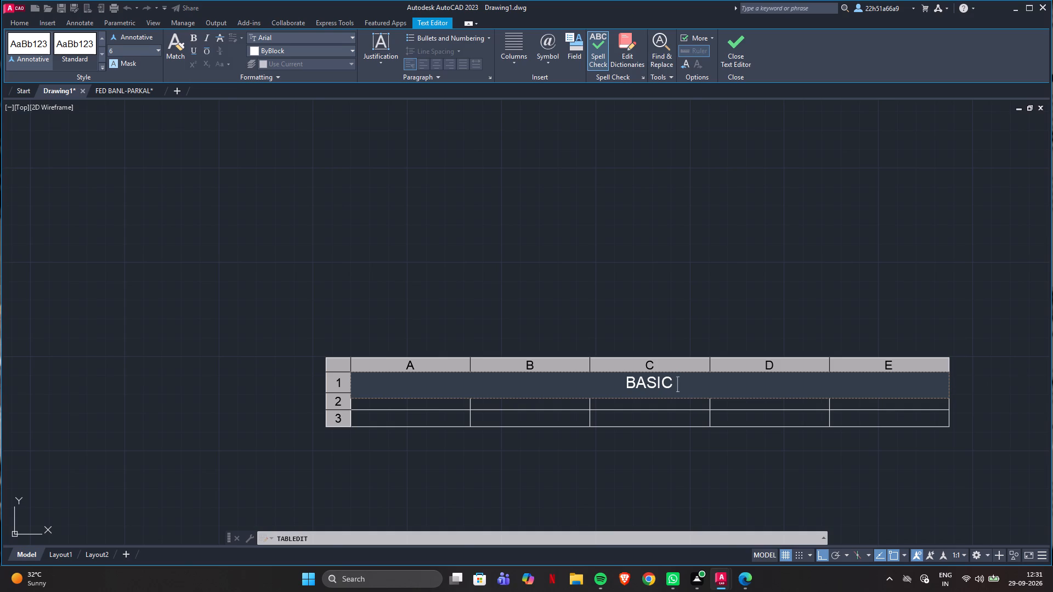
{"action": "type", "text": "REQUIREMENT"}
{"action": "key", "text": "BackSpace"}
{"action": "key", "text": "BackSpace"}
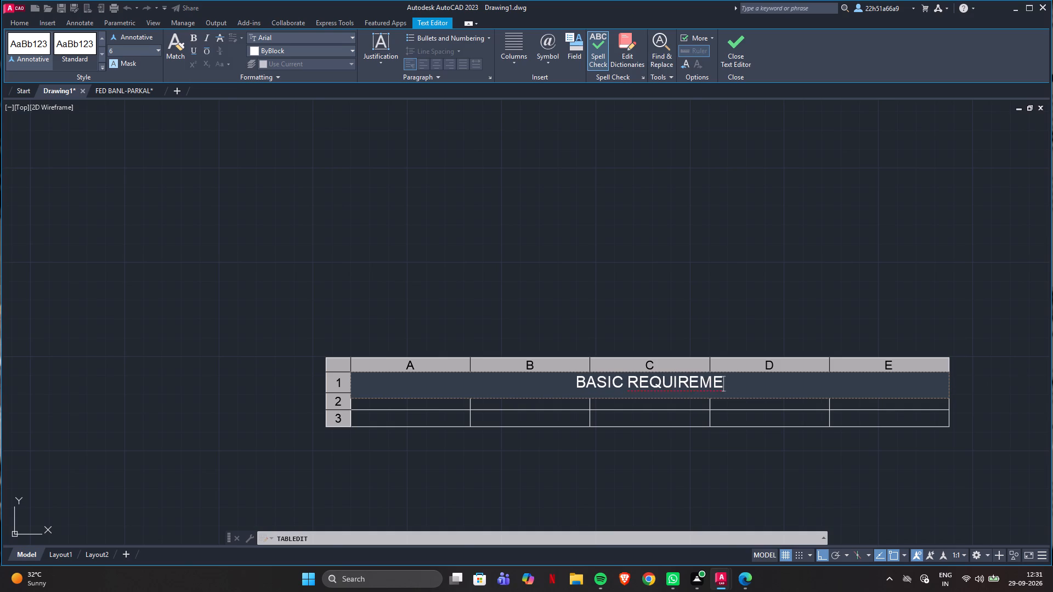
{"action": "key", "text": "BackSpace"}
{"action": "key", "text": "BackSpace"}
{"action": "key", "text": "BackSpace"}
{"action": "key", "text": "BackSpace"}
{"action": "key", "text": "BackSpace"}
{"action": "key", "text": "BackSpace"}
{"action": "key", "text": "BackSpace"}
{"action": "key", "text": "BackSpace"}
{"action": "key", "text": "BackSpace"}
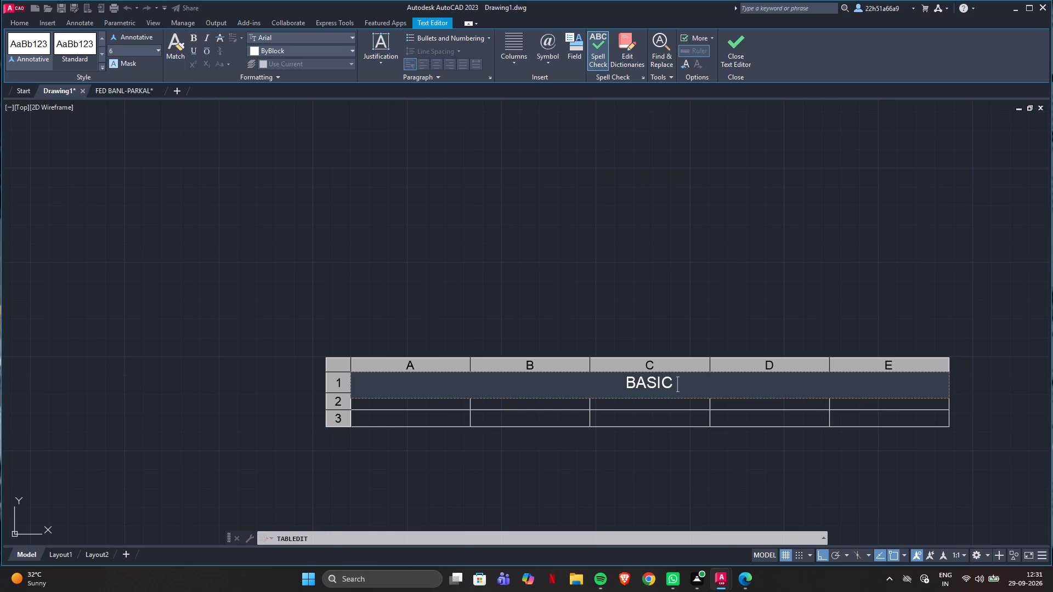
{"action": "type", "text": "INFO OF DRAWING"}
{"action": "left_click", "coordinate": [727, 48]}
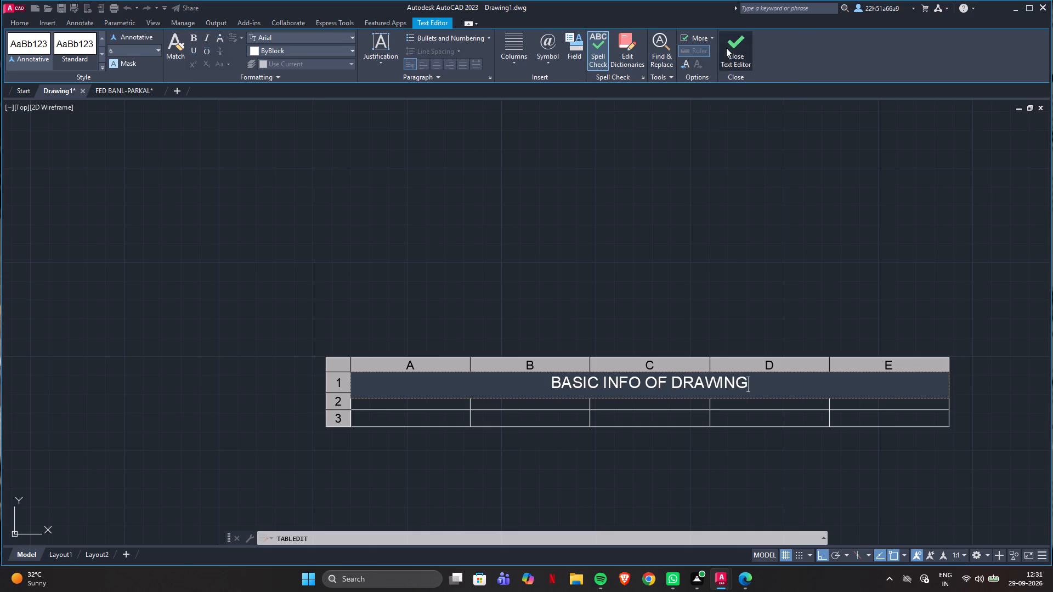
Uniformly shrink the table's overall width by about one column, keeping its outer edge nearest the plan fixed.
{"action": "scroll", "coordinate": [380, 399], "scroll_direction": "down", "scroll_amount": 2}
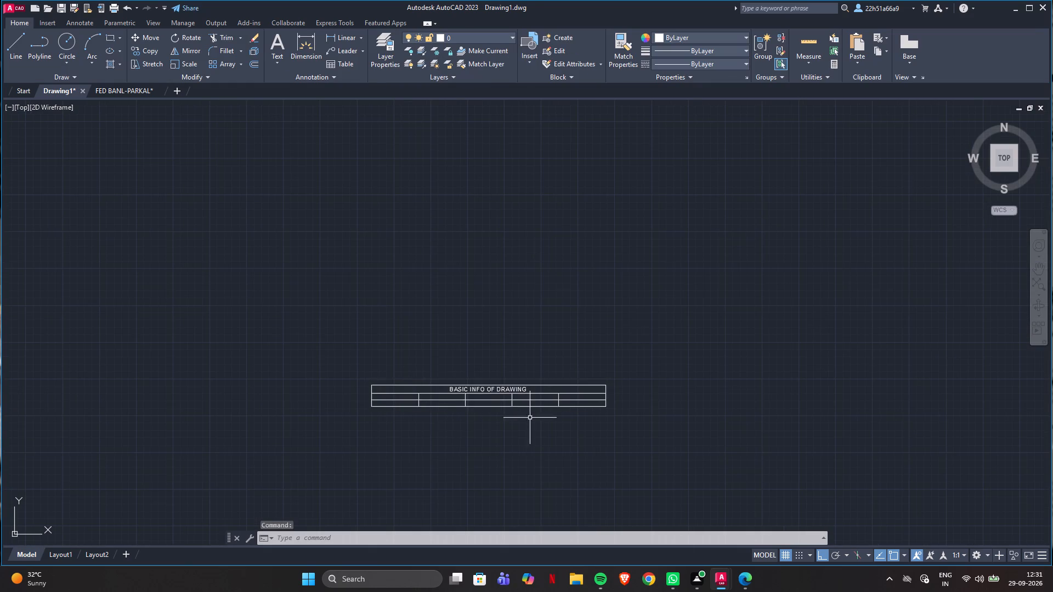
{"action": "scroll", "coordinate": [549, 416], "scroll_direction": "up", "scroll_amount": 1}
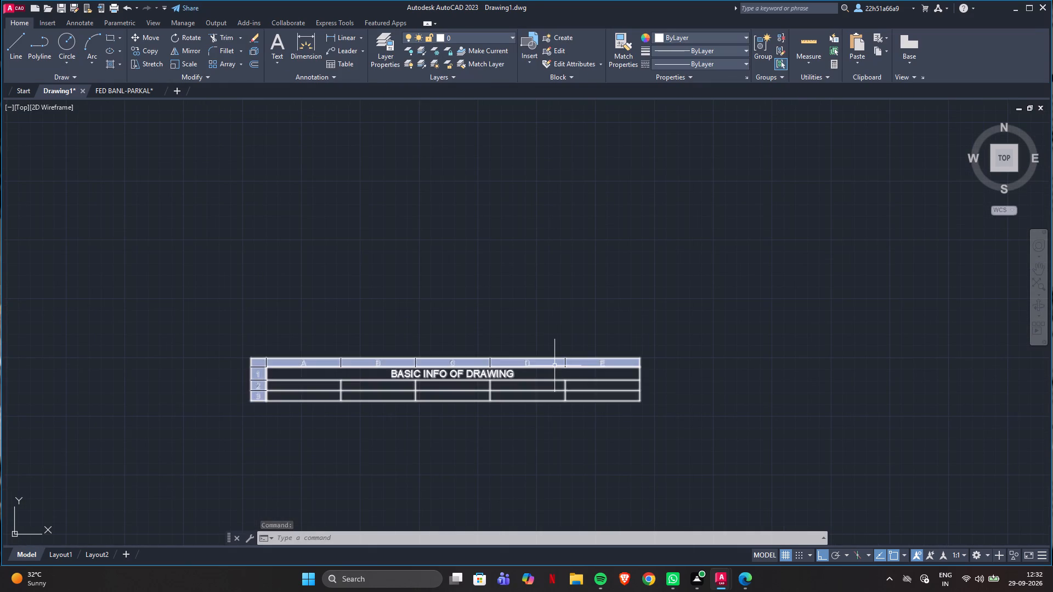
{"action": "left_click", "coordinate": [554, 366]}
{"action": "left_click", "coordinate": [554, 368]}
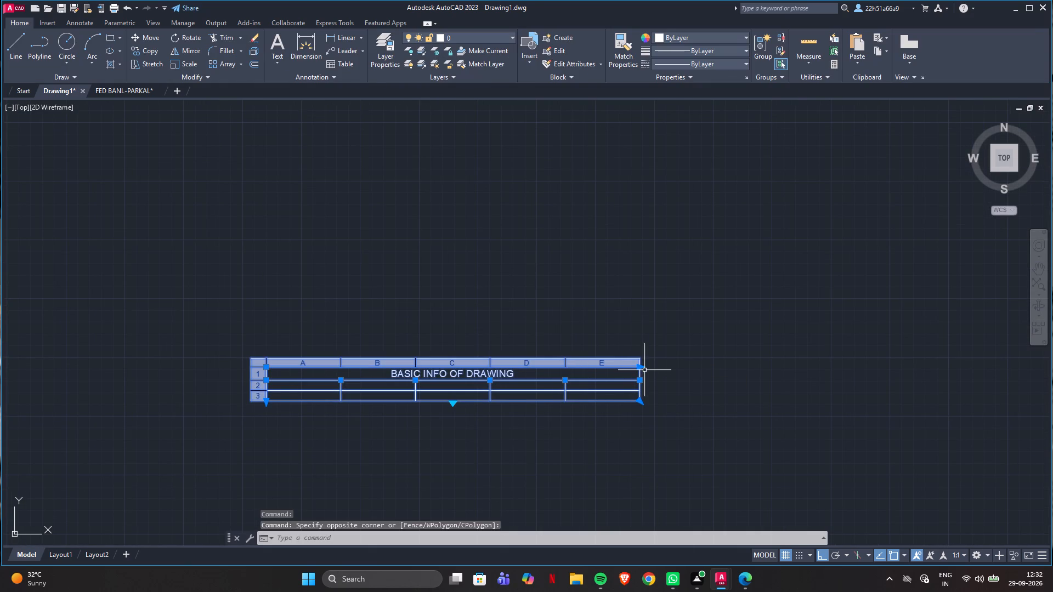
{"action": "left_click", "coordinate": [640, 368]}
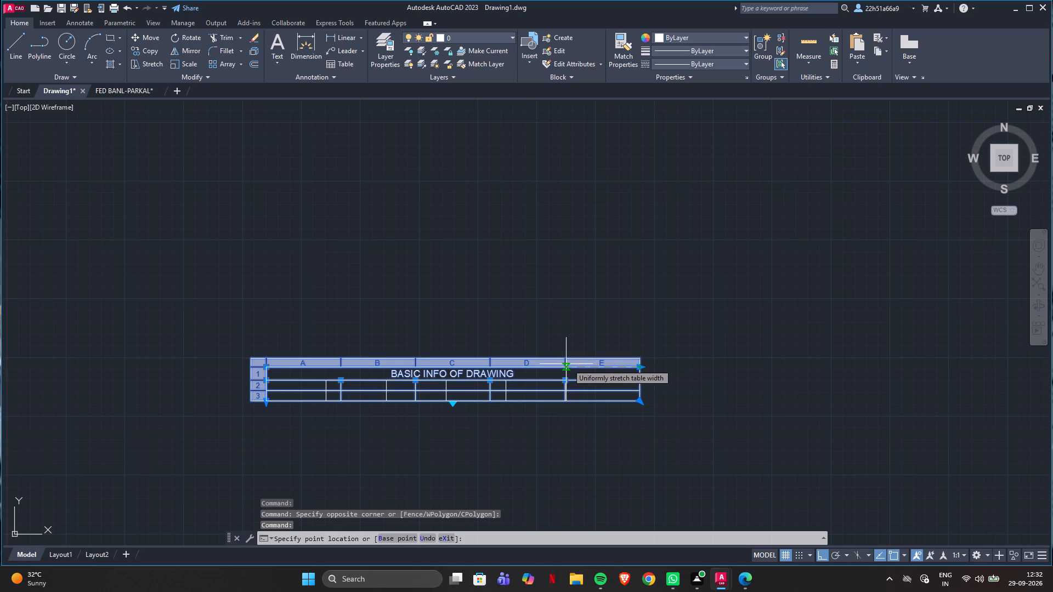
{"action": "left_click", "coordinate": [562, 365]}
Delete the last three columns, E, D and C, so the table keeps only columns A and B.
{"action": "left_click", "coordinate": [541, 362]}
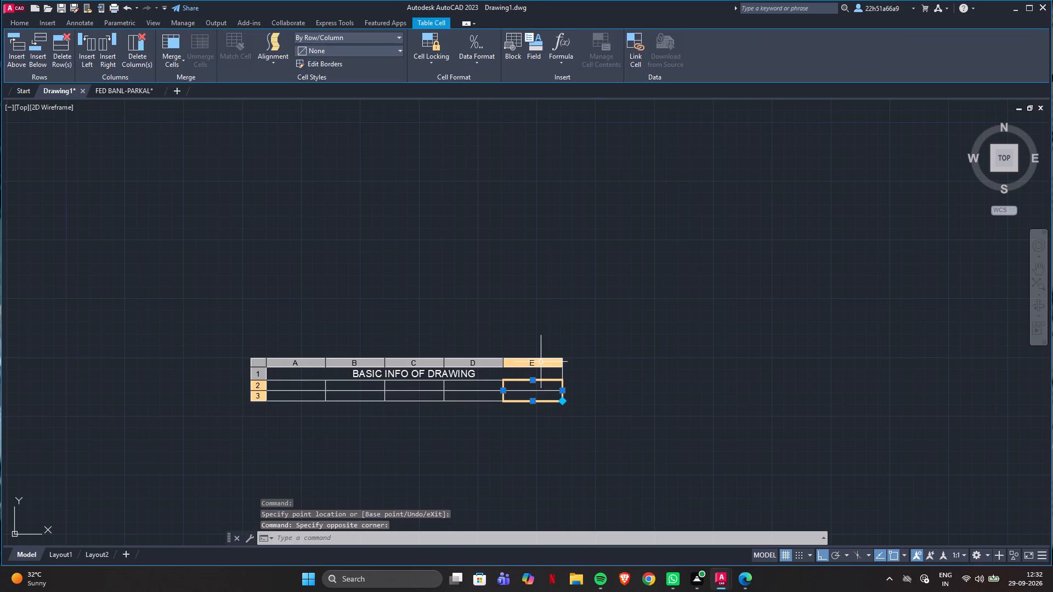
{"action": "key", "text": "Delete"}
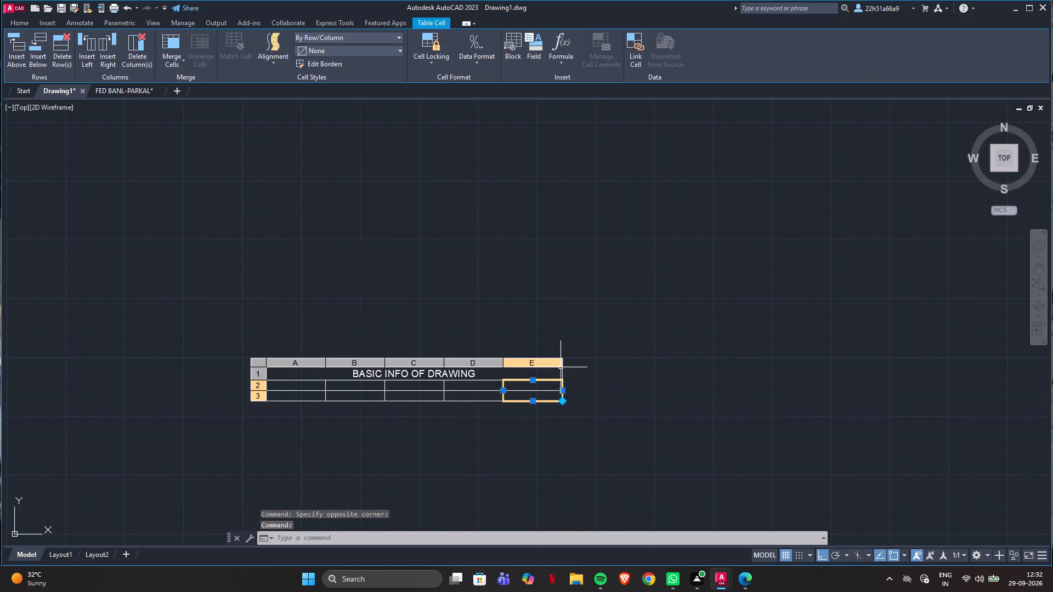
{"action": "left_click", "coordinate": [140, 48]}
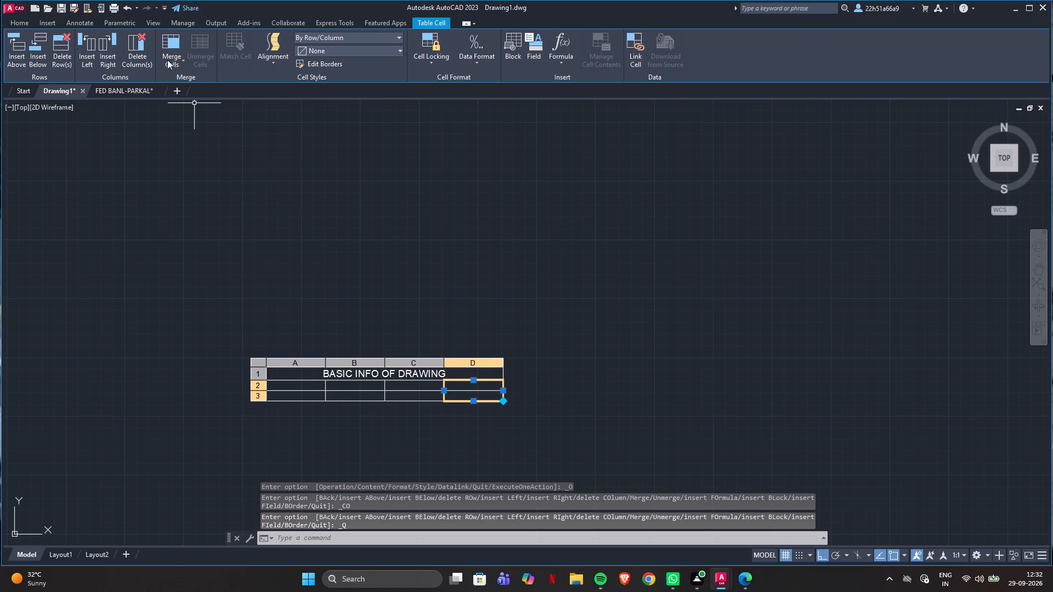
{"action": "left_click", "coordinate": [139, 48]}
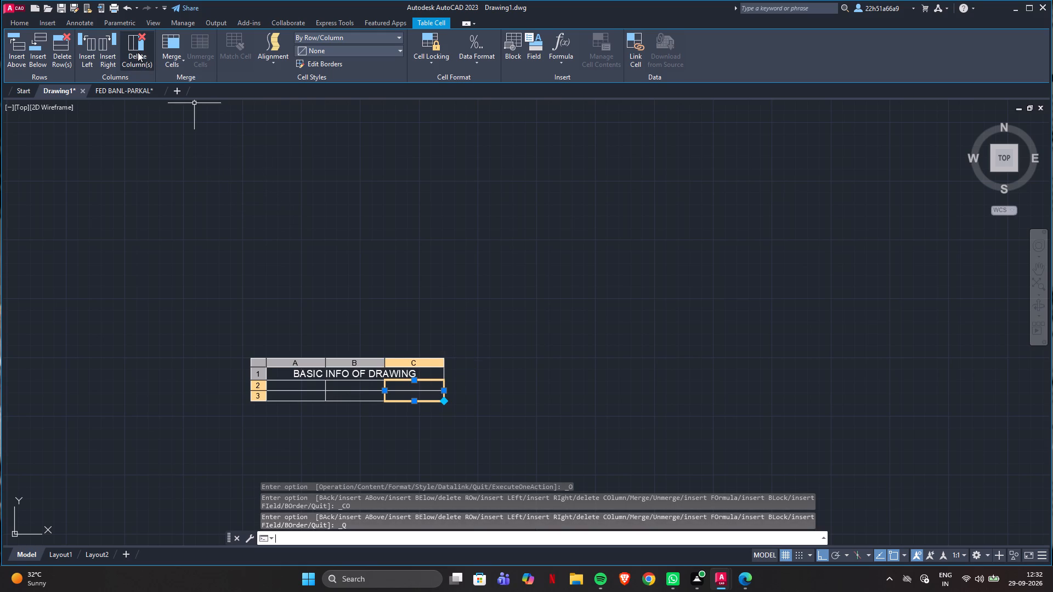
{"action": "scroll", "coordinate": [348, 444], "scroll_direction": "up", "scroll_amount": 3}
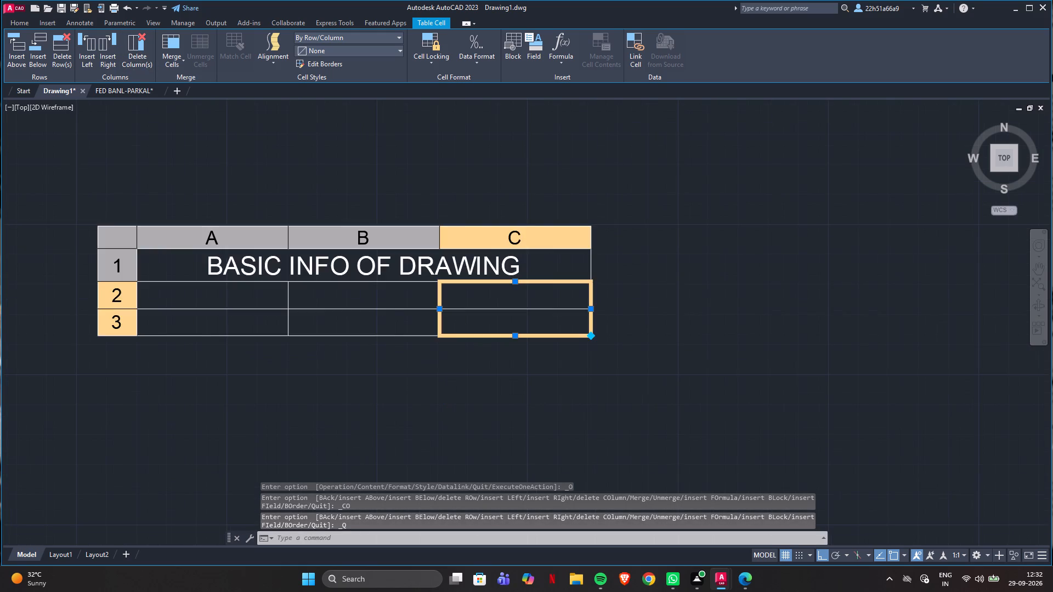
{"action": "scroll", "coordinate": [615, 368], "scroll_direction": "down", "scroll_amount": 1}
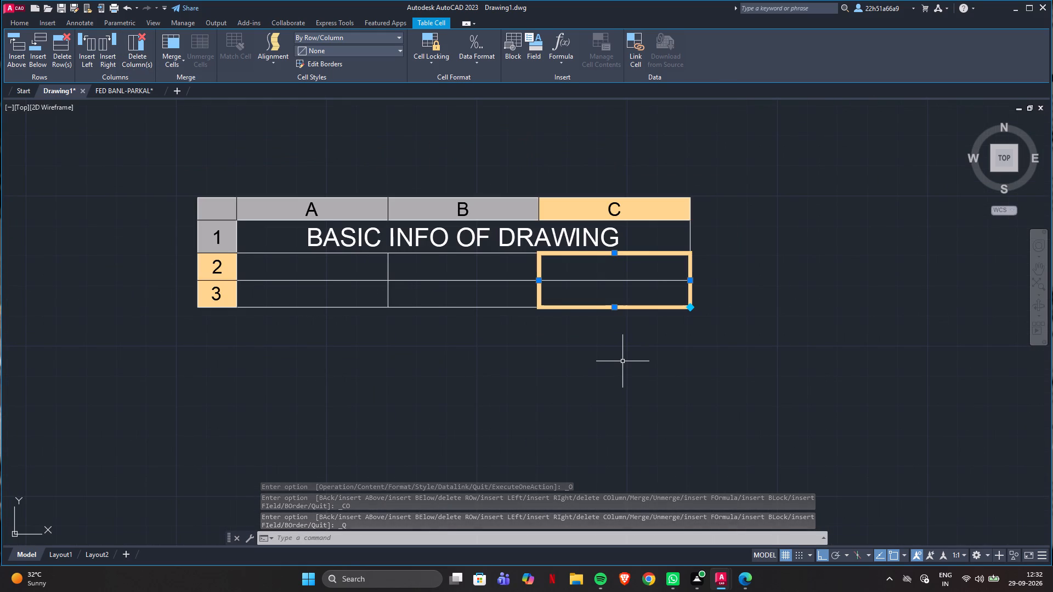
{"action": "left_click", "coordinate": [134, 47]}
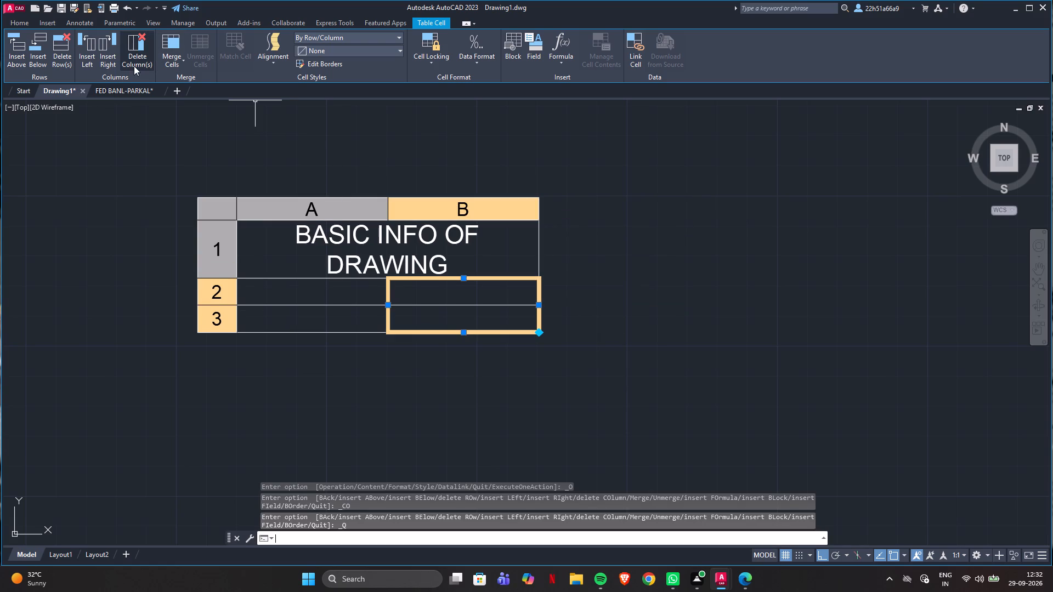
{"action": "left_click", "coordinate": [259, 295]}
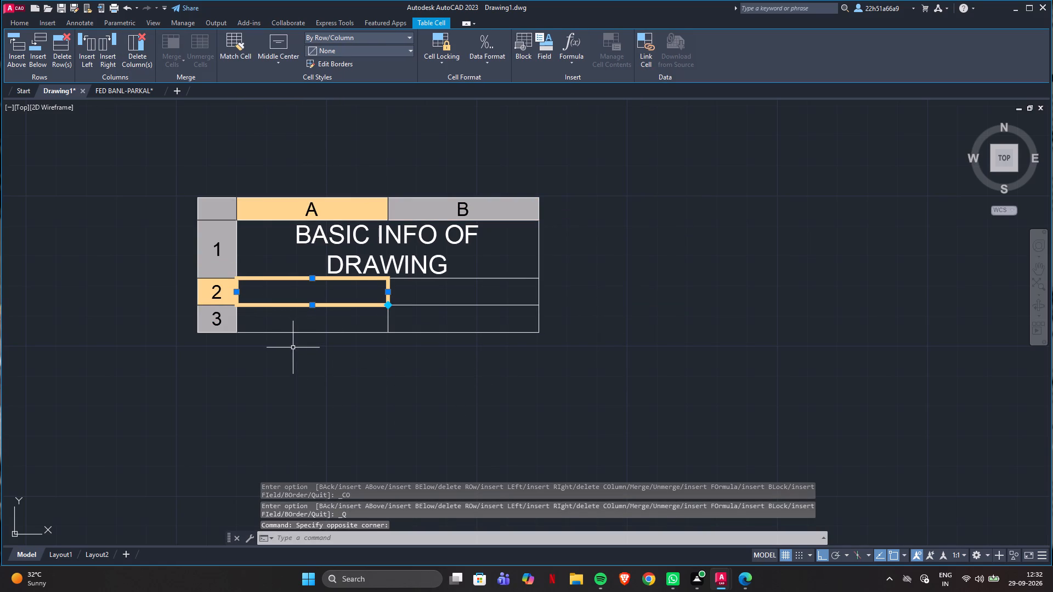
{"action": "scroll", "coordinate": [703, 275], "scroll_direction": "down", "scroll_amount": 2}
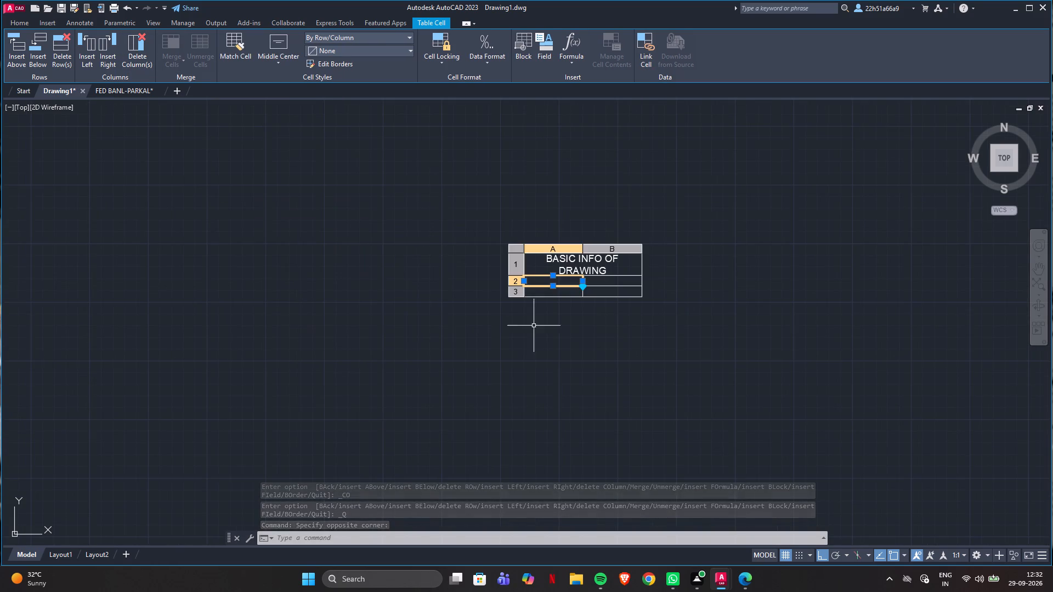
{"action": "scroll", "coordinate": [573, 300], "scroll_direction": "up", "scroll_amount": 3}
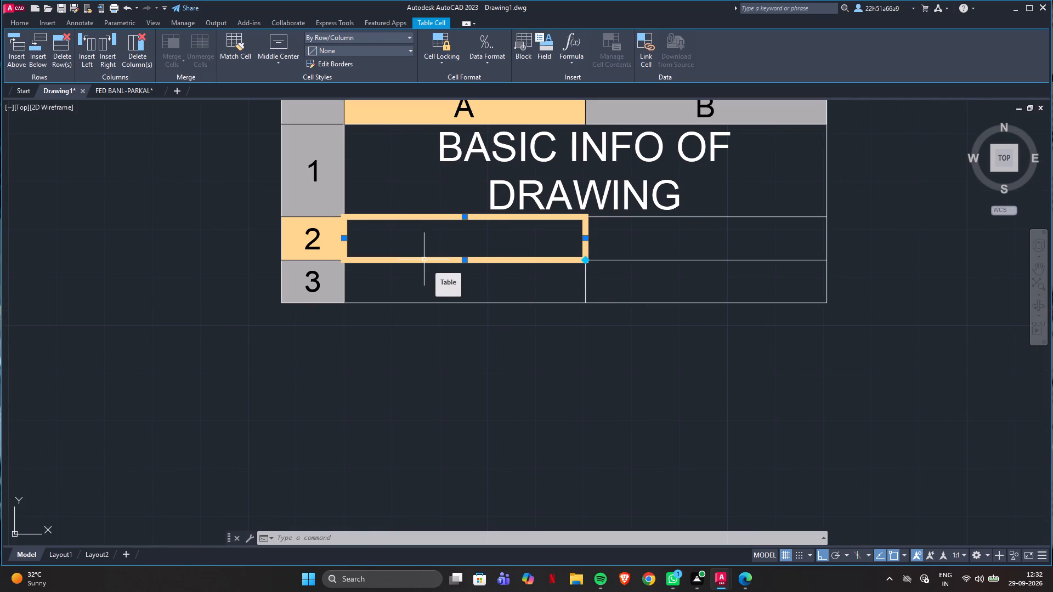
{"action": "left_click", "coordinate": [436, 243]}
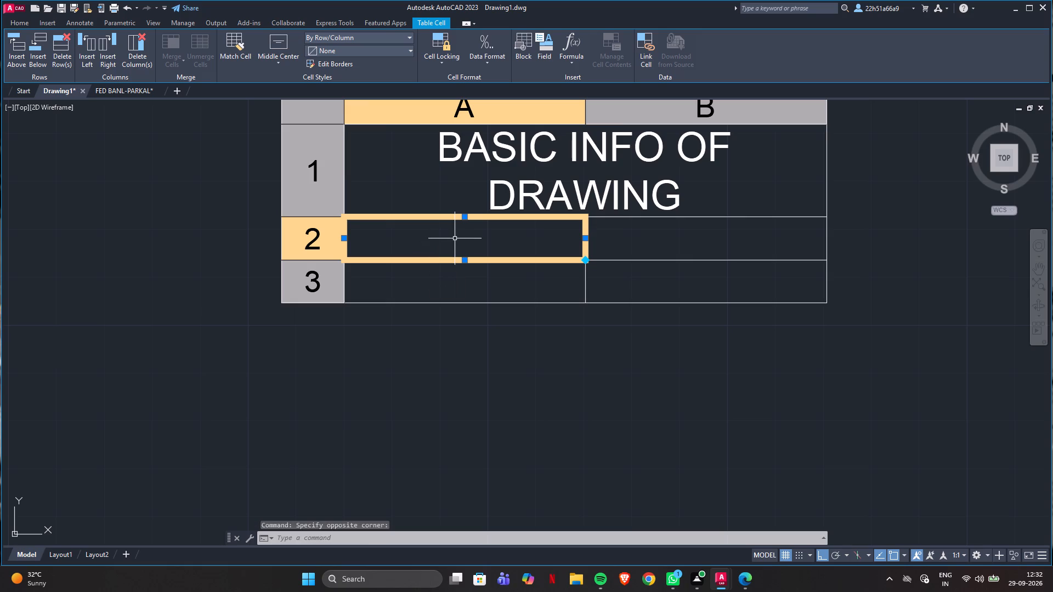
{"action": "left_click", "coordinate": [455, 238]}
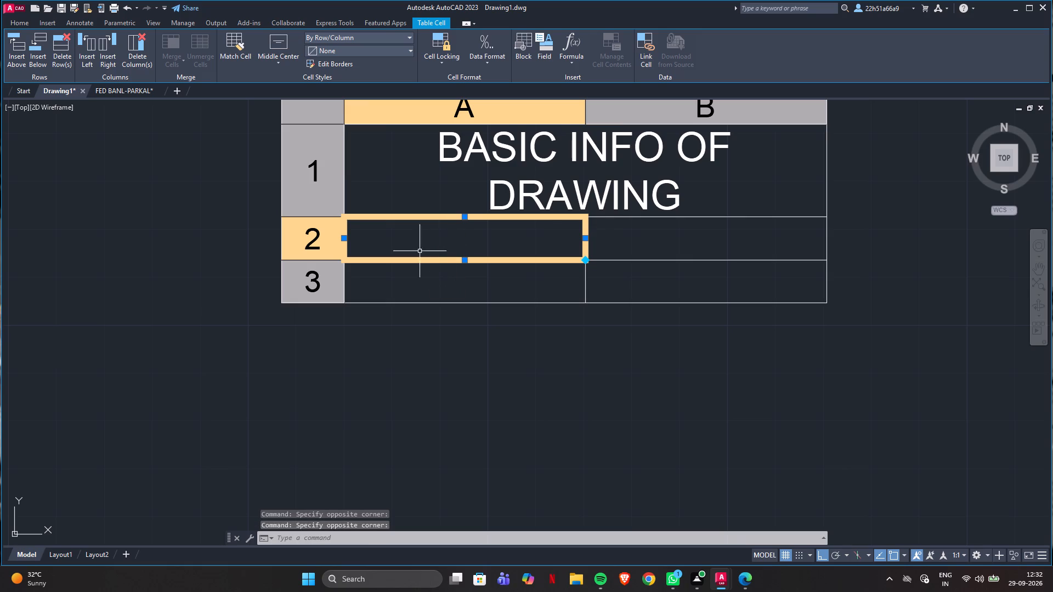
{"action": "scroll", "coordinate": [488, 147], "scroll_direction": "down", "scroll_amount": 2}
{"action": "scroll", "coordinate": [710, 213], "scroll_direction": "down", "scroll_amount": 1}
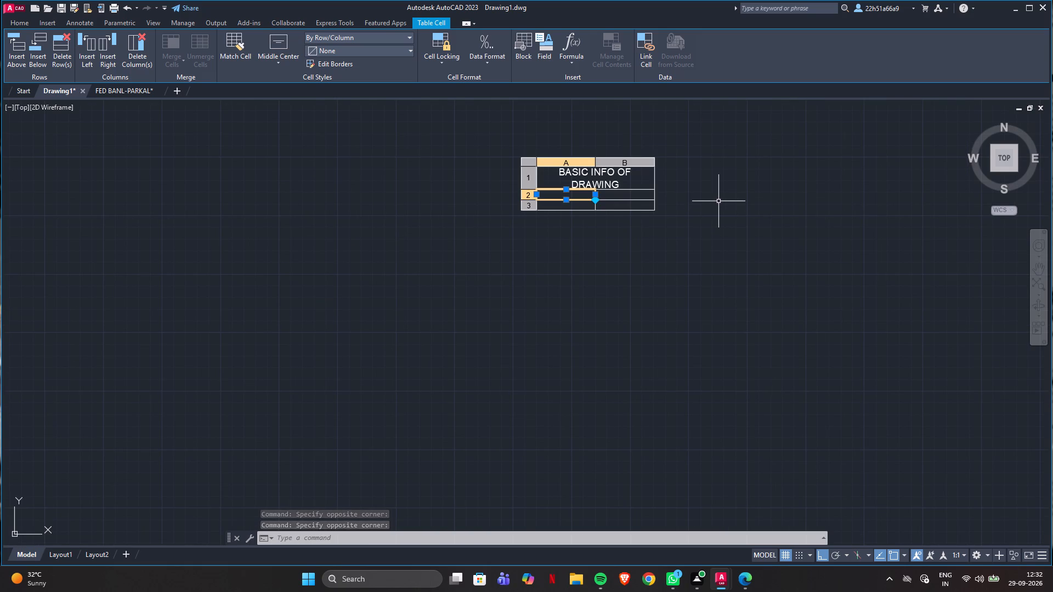
Draw a small rectangle about 9 by 5 units inside cell A2, below the title row, as a legend swatch.
{"action": "left_click", "coordinate": [15, 19]}
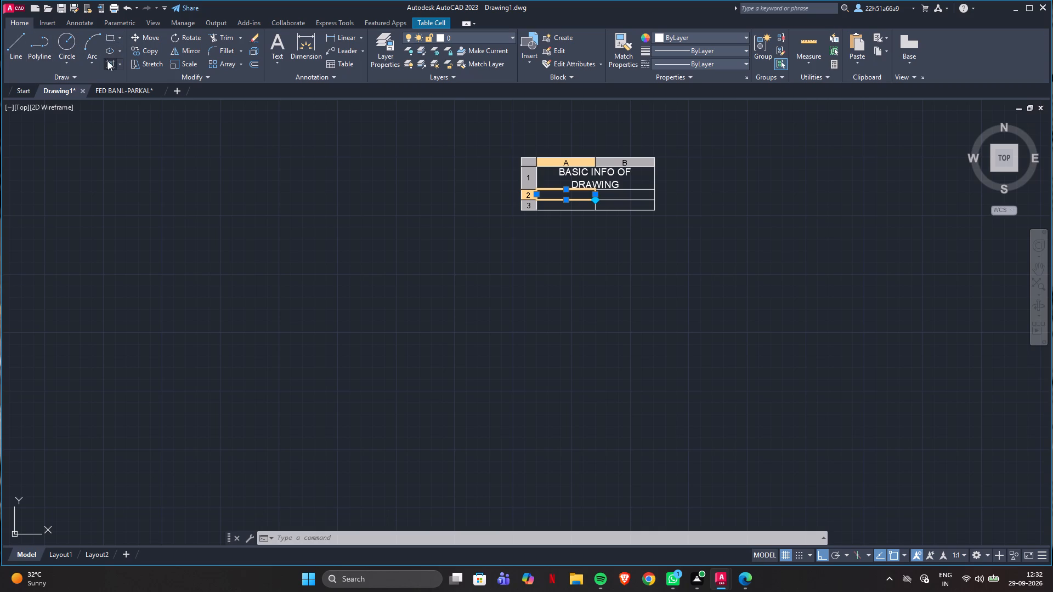
{"action": "left_click", "coordinate": [109, 37]}
{"action": "scroll", "coordinate": [625, 189], "scroll_direction": "up", "scroll_amount": 1}
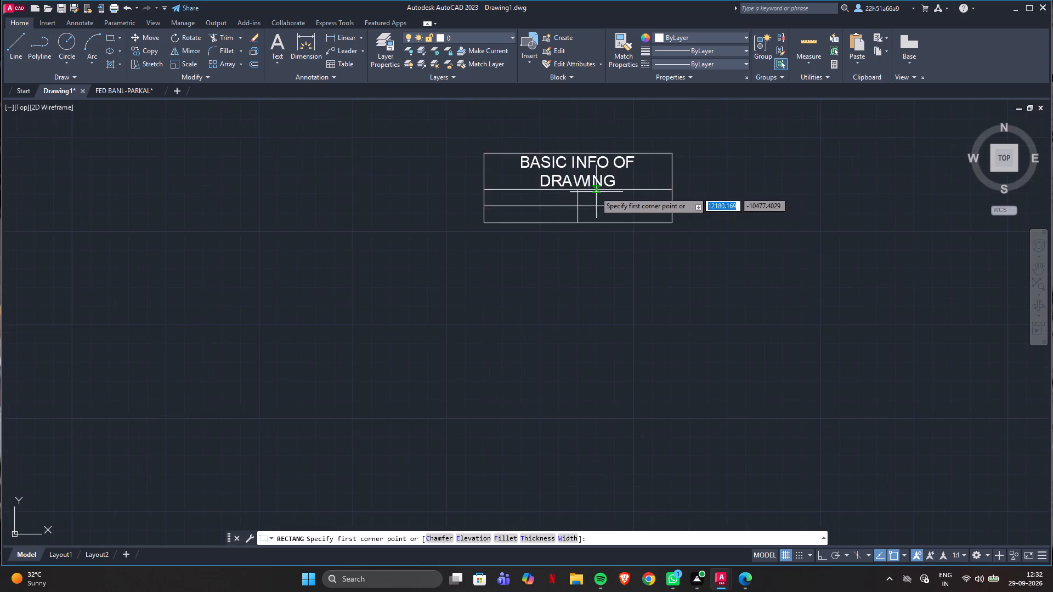
{"action": "scroll", "coordinate": [595, 192], "scroll_direction": "up", "scroll_amount": 2}
{"action": "left_click", "coordinate": [461, 184]}
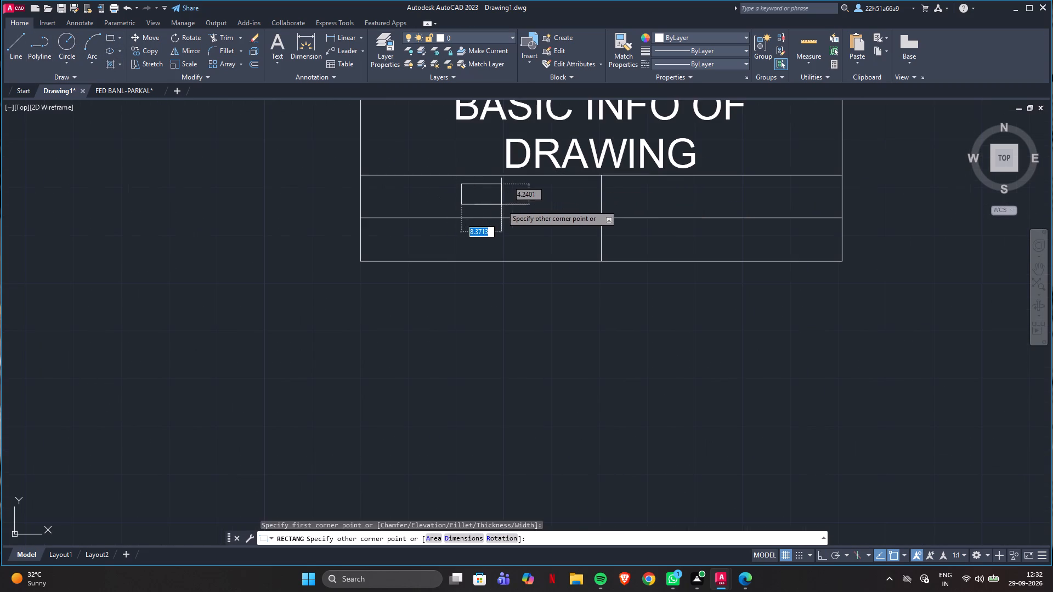
{"action": "left_click", "coordinate": [505, 210]}
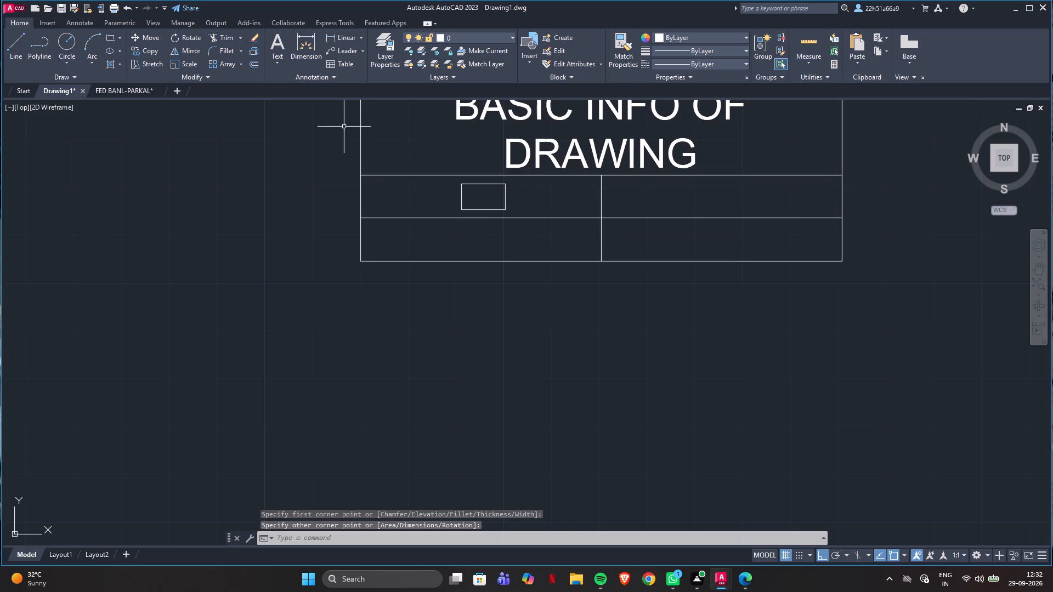
Start a hatch for the swatch rectangle in cell A2 using the ANSI31 pattern and preview it at scale 200.
{"action": "key", "text": "h"}
{"action": "key", "text": "Return"}
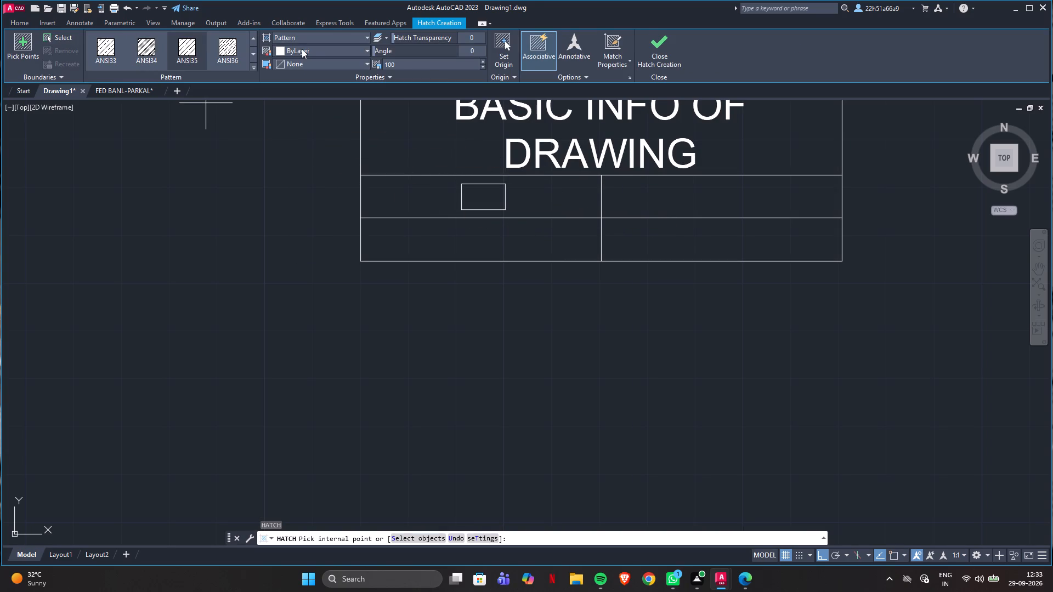
{"action": "left_click", "coordinate": [255, 39]}
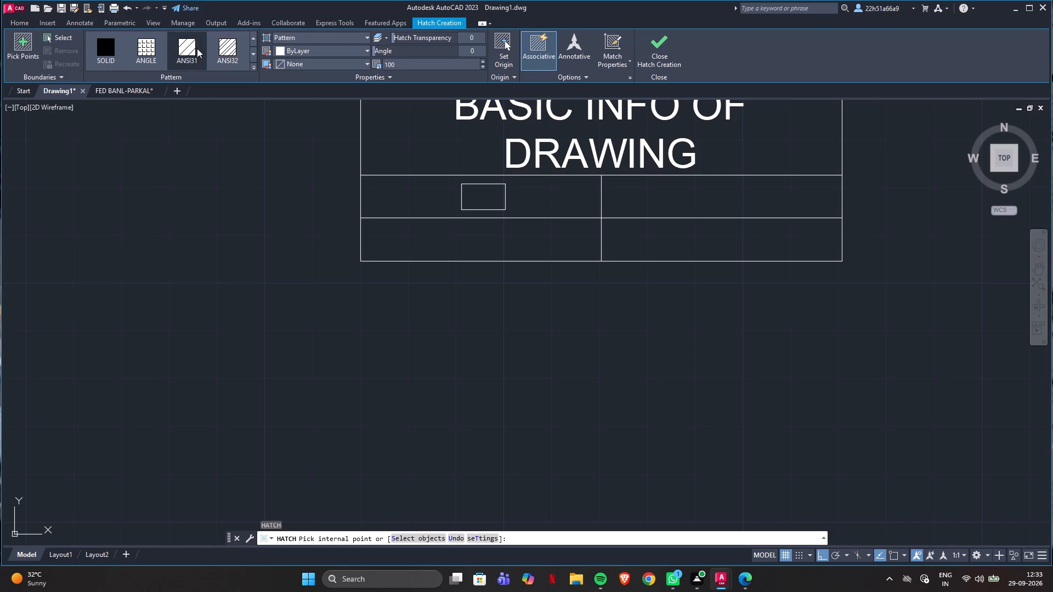
{"action": "left_click", "coordinate": [196, 48]}
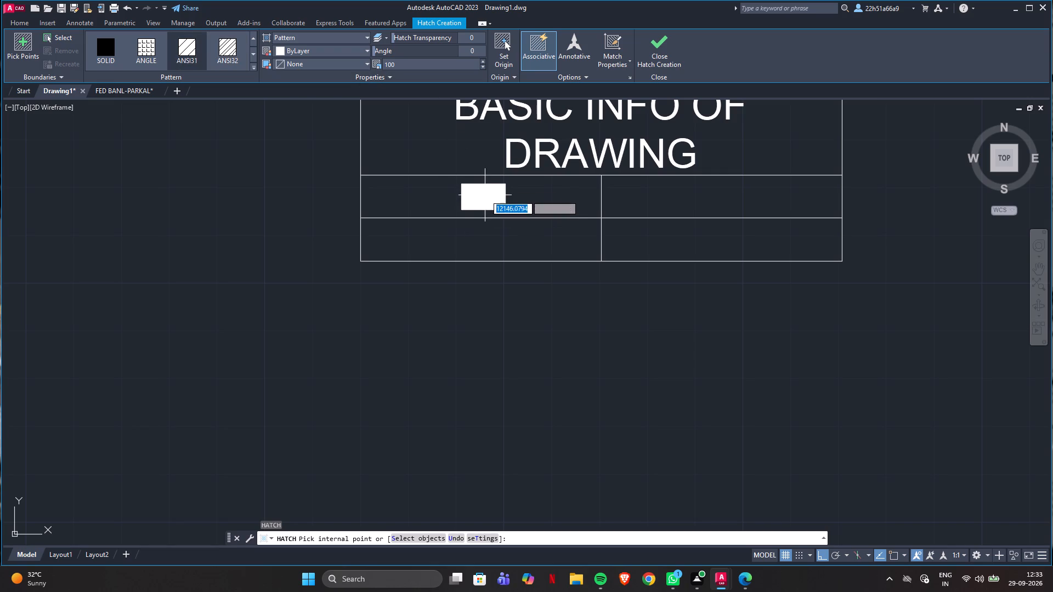
{"action": "left_click", "coordinate": [409, 60]}
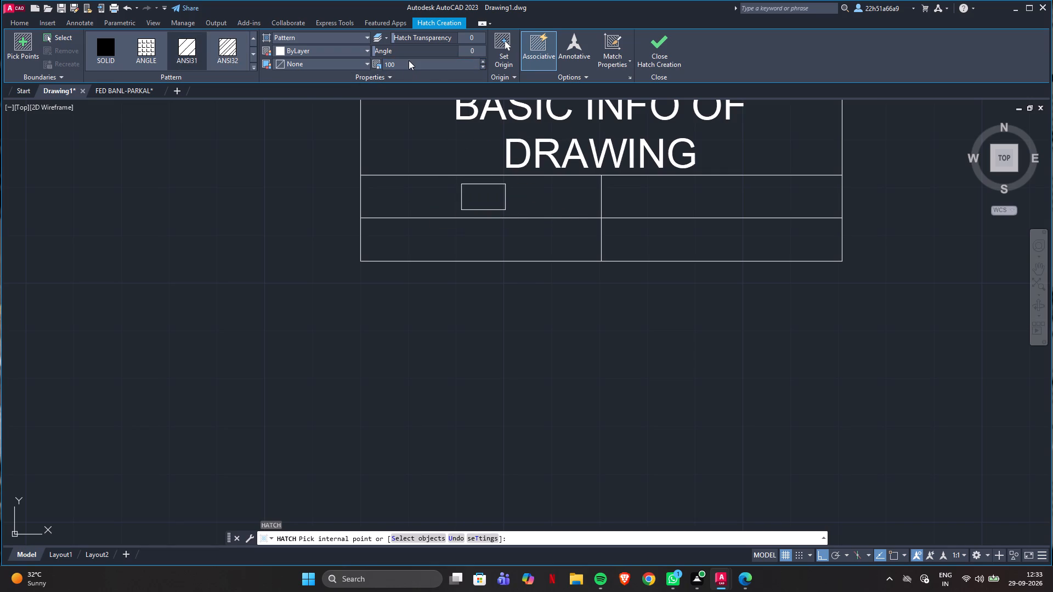
{"action": "left_click", "coordinate": [406, 65]}
{"action": "type", "text": "20"}
{"action": "key", "text": "0"}
{"action": "key", "text": "Return"}
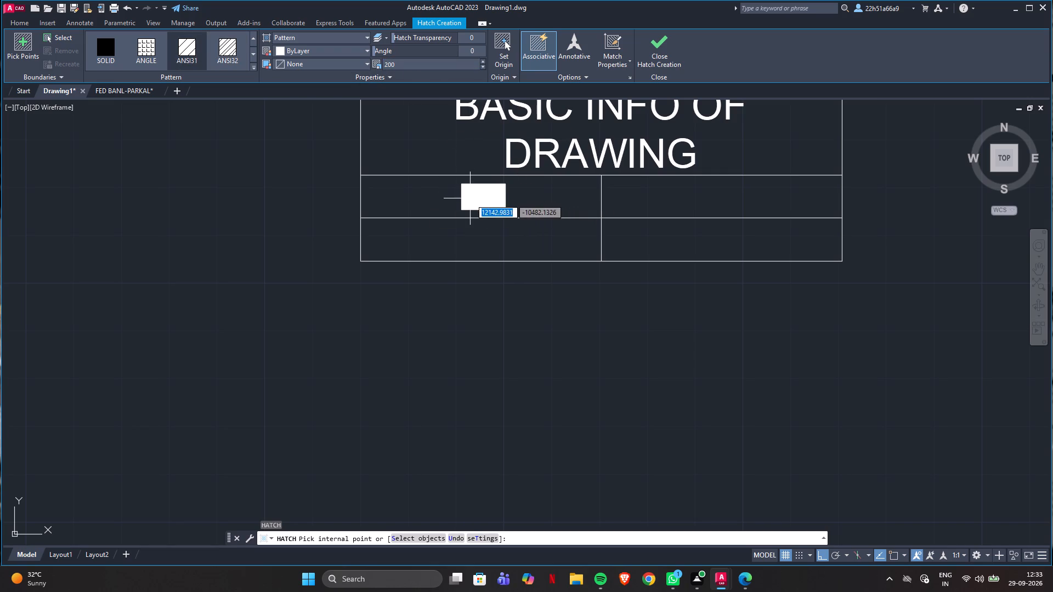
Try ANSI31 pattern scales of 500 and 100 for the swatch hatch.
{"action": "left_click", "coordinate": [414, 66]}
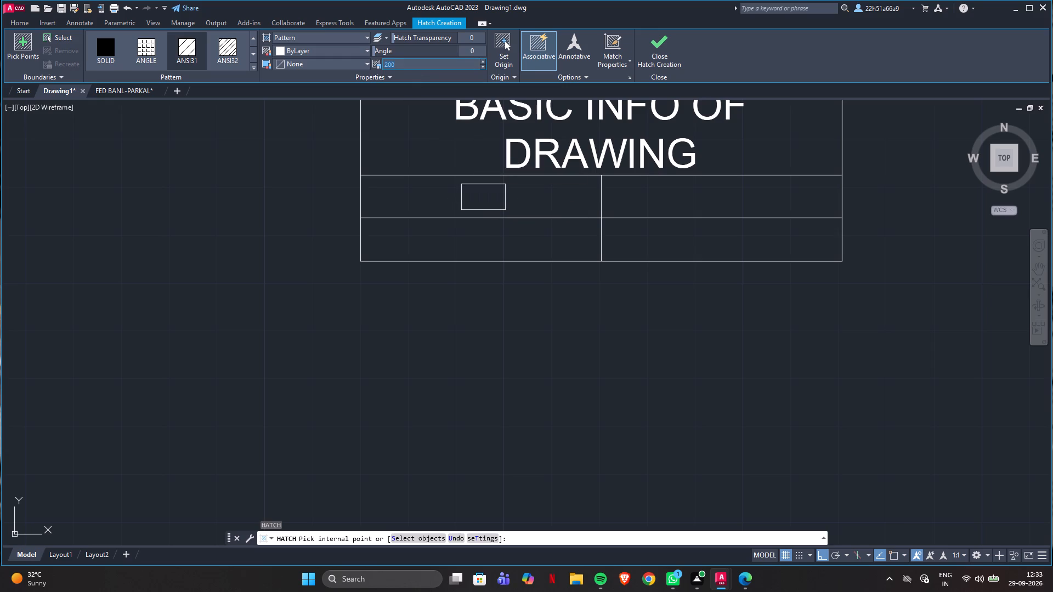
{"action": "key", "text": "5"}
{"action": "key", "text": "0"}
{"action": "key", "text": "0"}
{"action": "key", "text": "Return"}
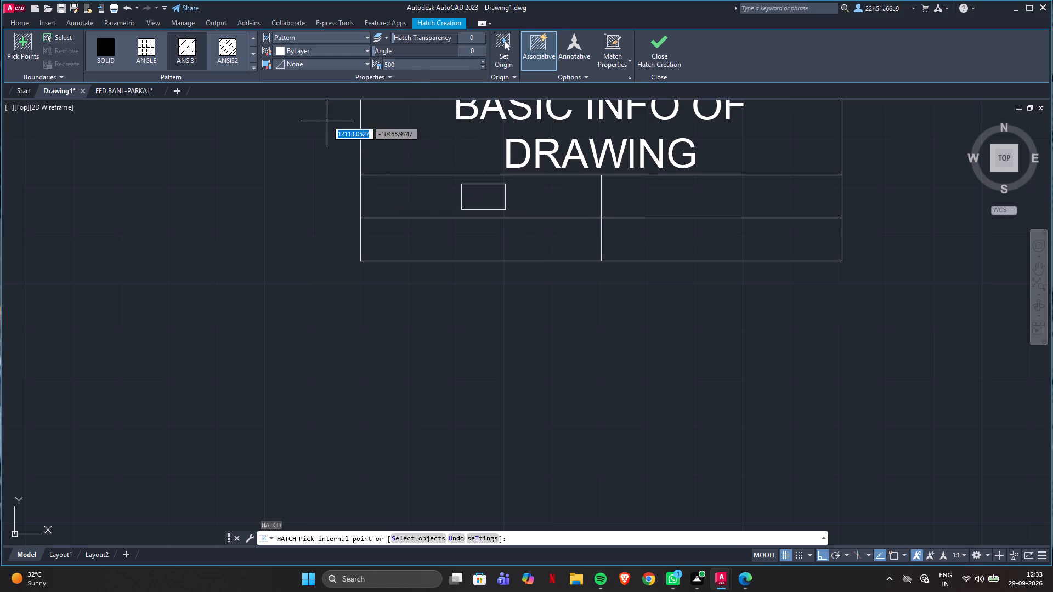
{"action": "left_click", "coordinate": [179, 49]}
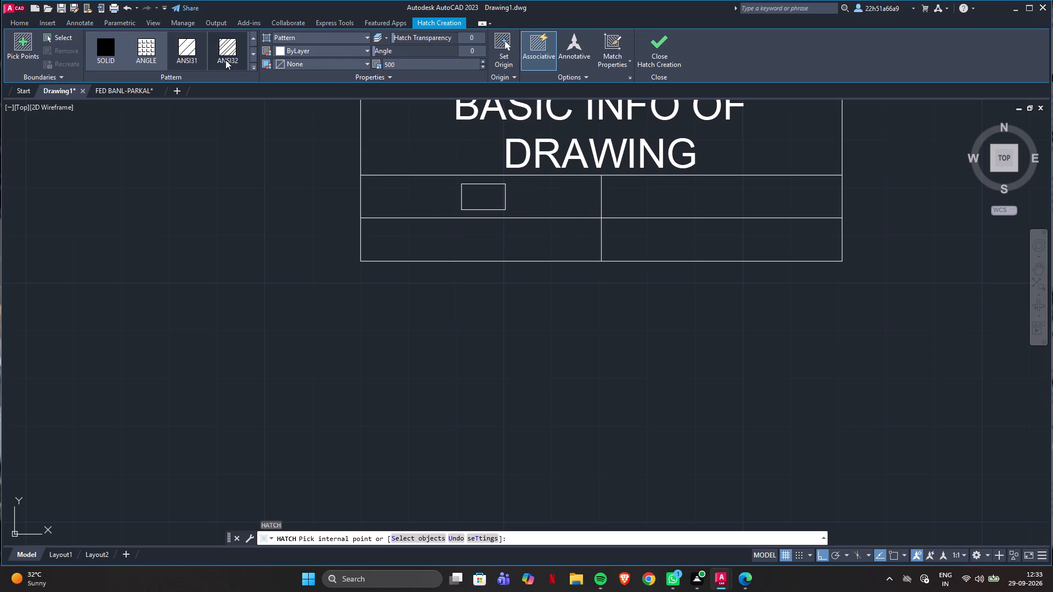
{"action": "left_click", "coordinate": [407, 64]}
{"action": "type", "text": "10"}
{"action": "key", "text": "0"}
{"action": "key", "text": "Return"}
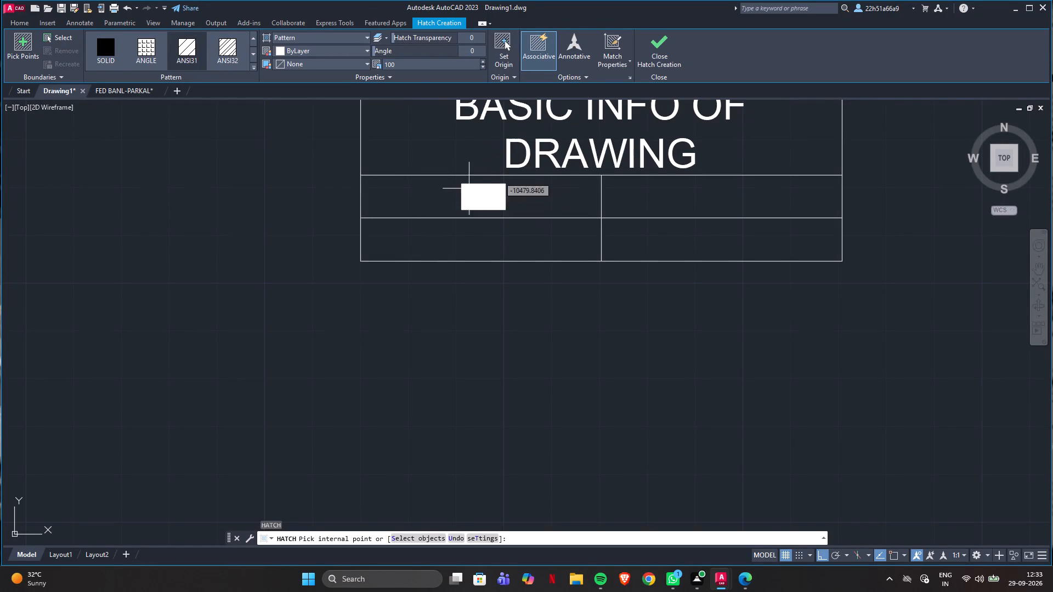
Hatch the swatch rectangle in cell A2 with the ANSI32 pattern at scale 999.
{"action": "left_click", "coordinate": [407, 62]}
{"action": "type", "text": "99"}
{"action": "key", "text": "9"}
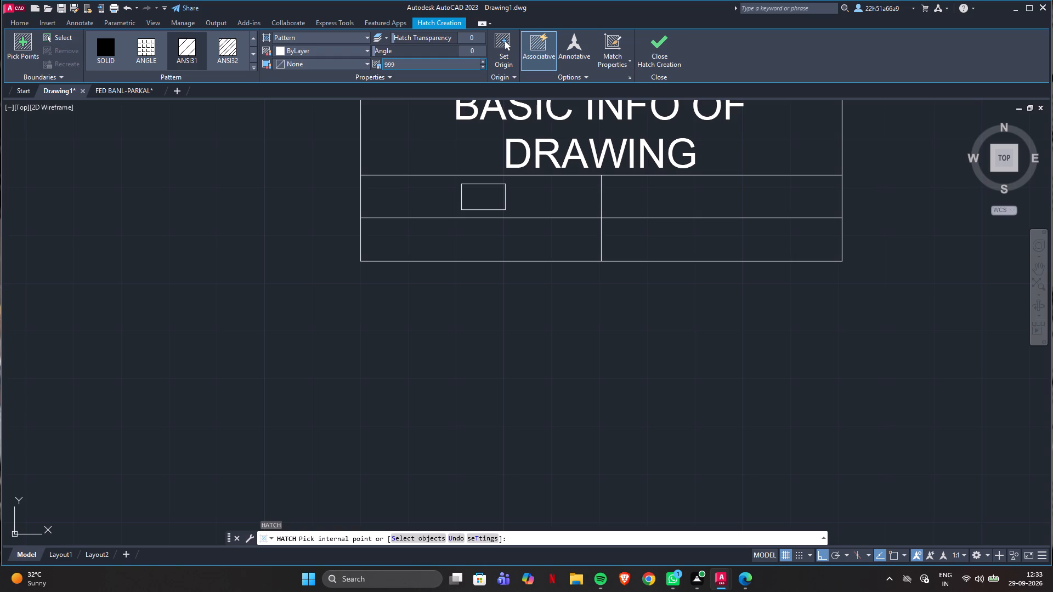
{"action": "key", "text": "Return"}
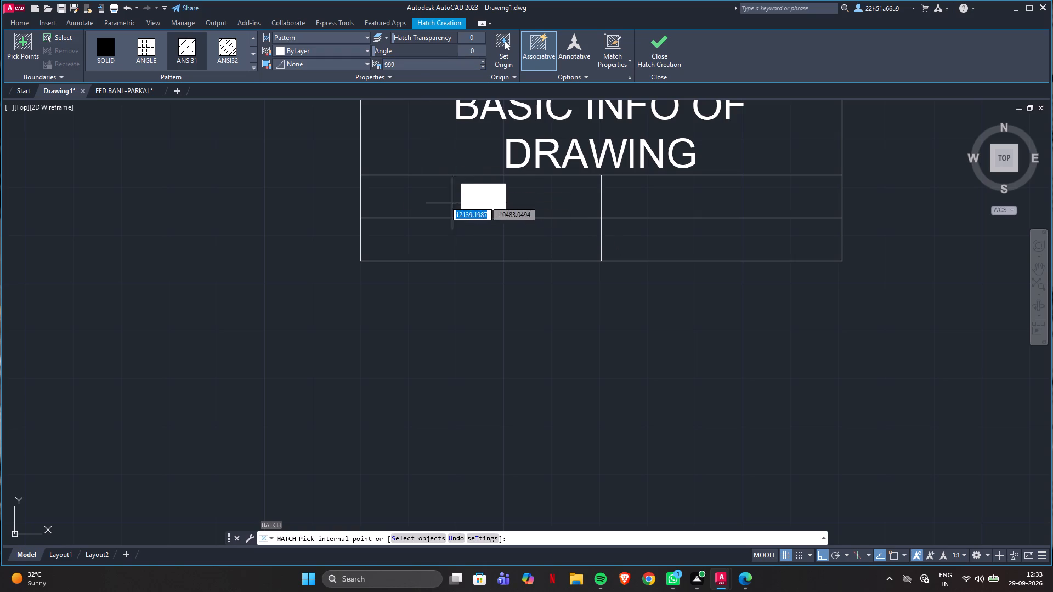
{"action": "left_click", "coordinate": [233, 44]}
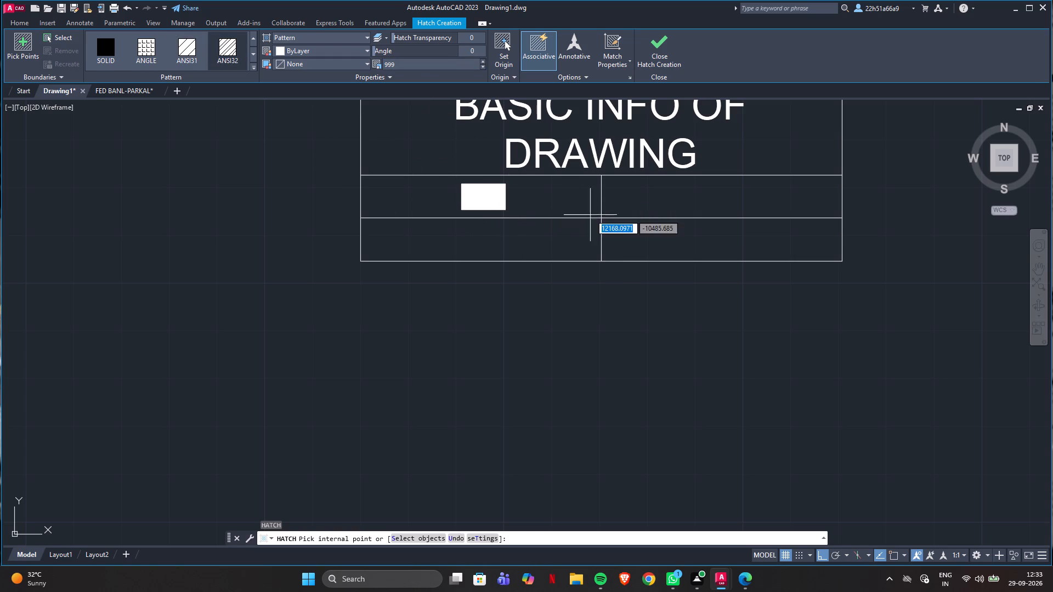
{"action": "left_click", "coordinate": [471, 202]}
{"action": "key", "text": "Escape"}
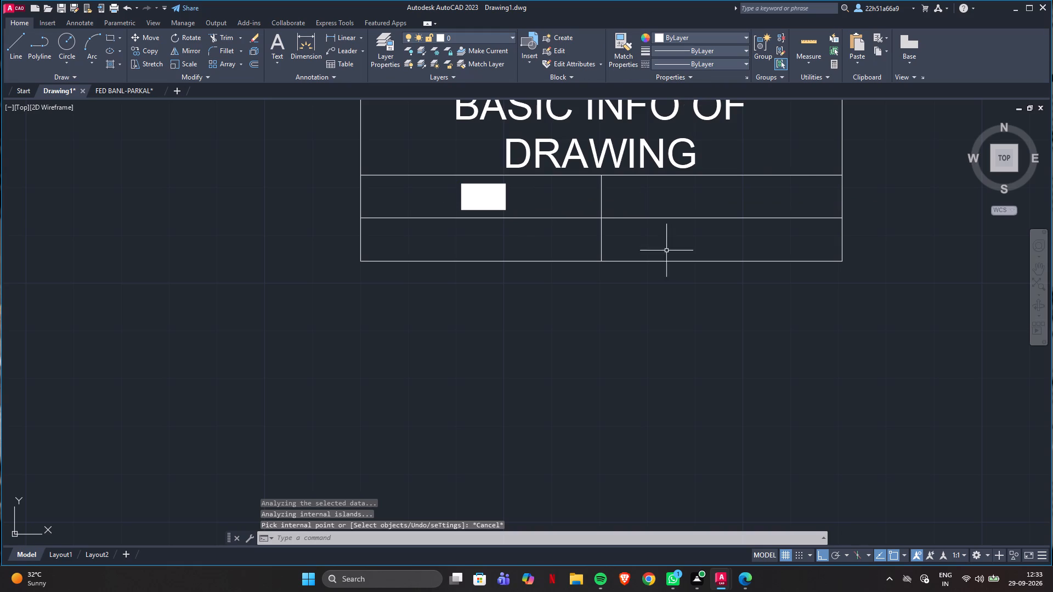
Enter the label PILLARS(HATCHED) in cell B2, beside the hatched swatch.
{"action": "scroll", "coordinate": [576, 274], "scroll_direction": "down", "scroll_amount": 1}
{"action": "double_click", "coordinate": [619, 223]}
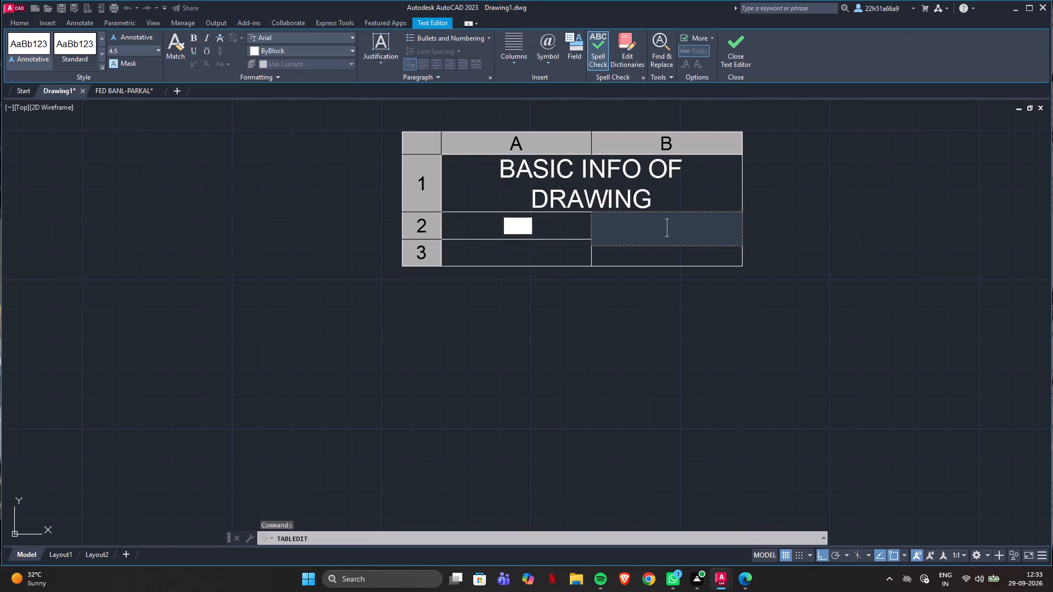
{"action": "key", "text": "p"}
{"action": "key", "text": "BackSpace"}
{"action": "type", "text": "HA"}
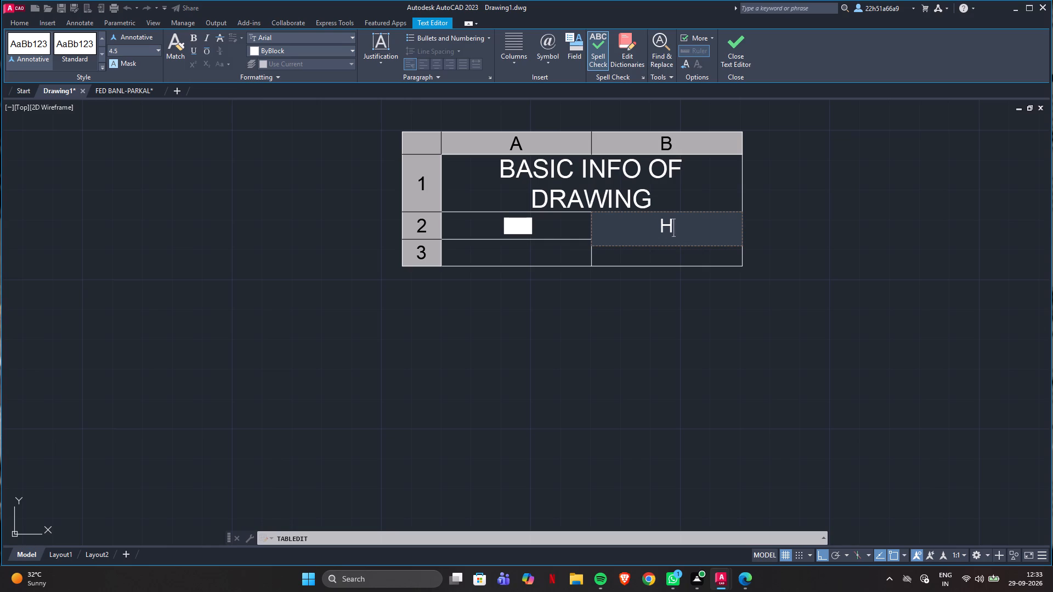
{"action": "key", "text": "BackSpace"}
{"action": "key", "text": "BackSpace"}
{"action": "type", "text": "PILLARS"}
{"action": "key", "text": "shift+parenleft"}
{"action": "type", "text": "HATCHE"}
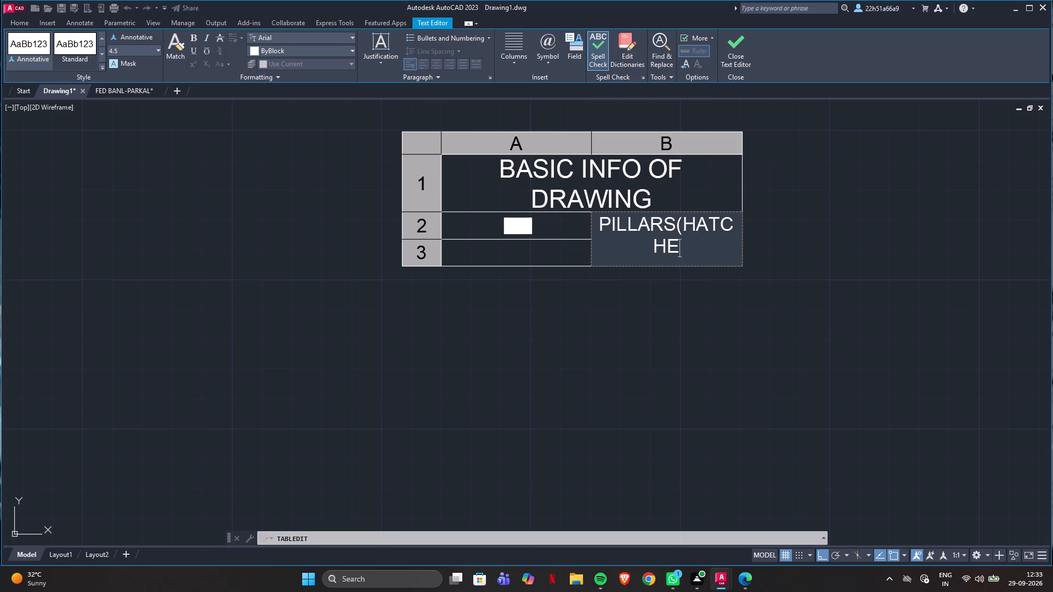
{"action": "key", "text": "d"}
{"action": "key", "text": "shift+parenright"}
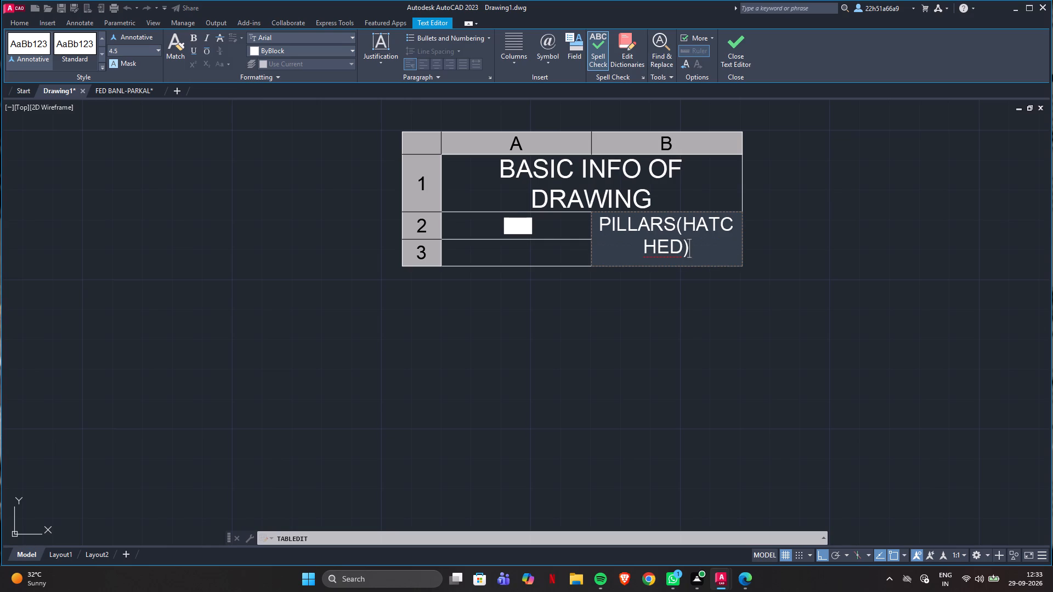
{"action": "left_click", "coordinate": [743, 44]}
Uniformly widen the table by a little over a third so the title and the PILLARS(HATCHED) label each fit on one line.
{"action": "left_click", "coordinate": [742, 204]}
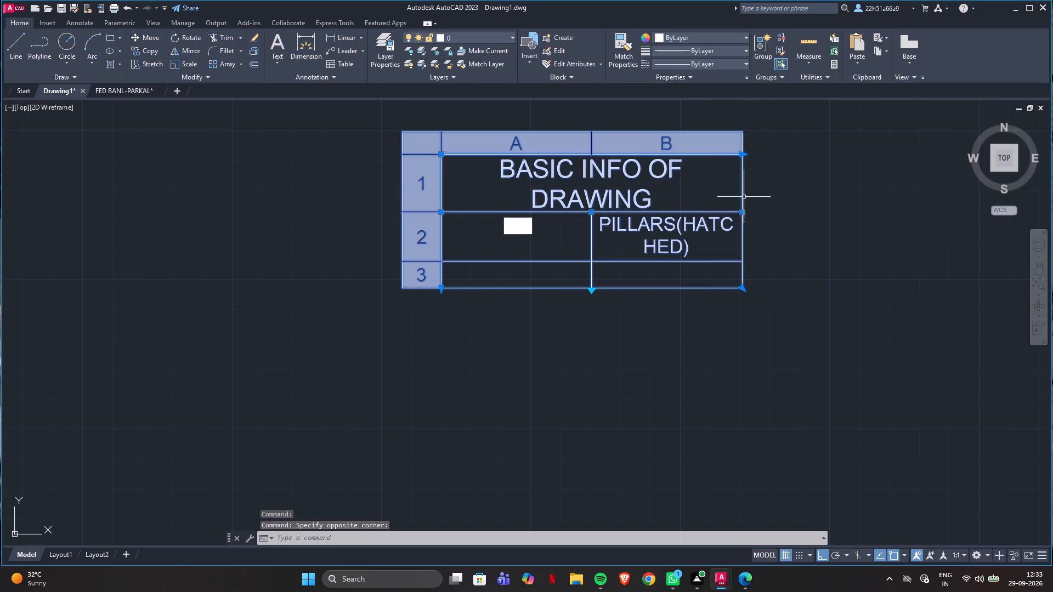
{"action": "left_click", "coordinate": [743, 155]}
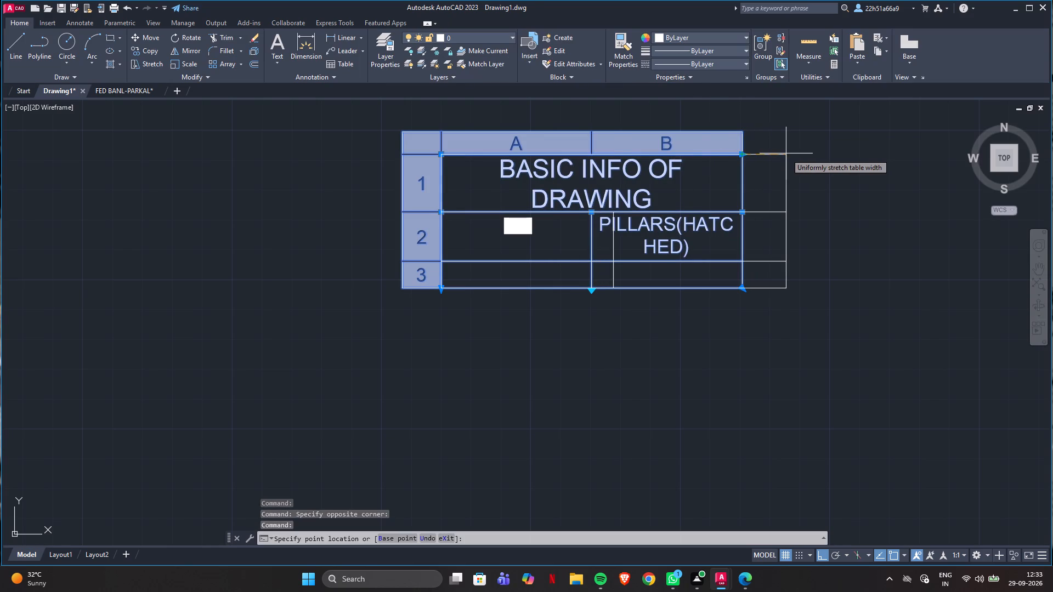
{"action": "left_click", "coordinate": [786, 153]}
{"action": "left_click_drag", "start_coordinate": [789, 154], "coordinate": [848, 153]}
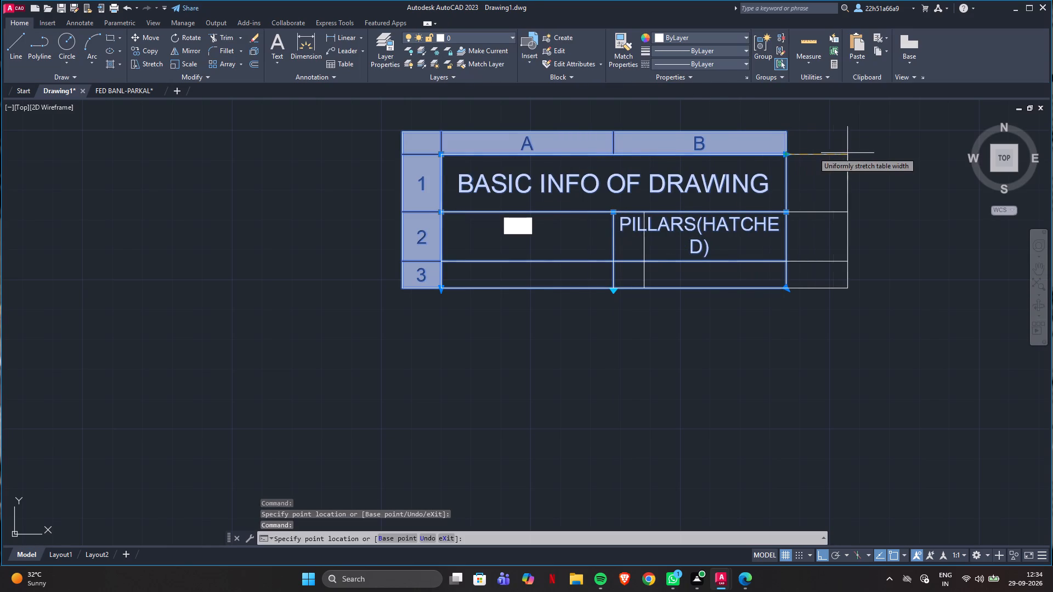
{"action": "left_click_drag", "start_coordinate": [848, 153], "coordinate": [857, 154]}
{"action": "left_click", "coordinate": [857, 153]}
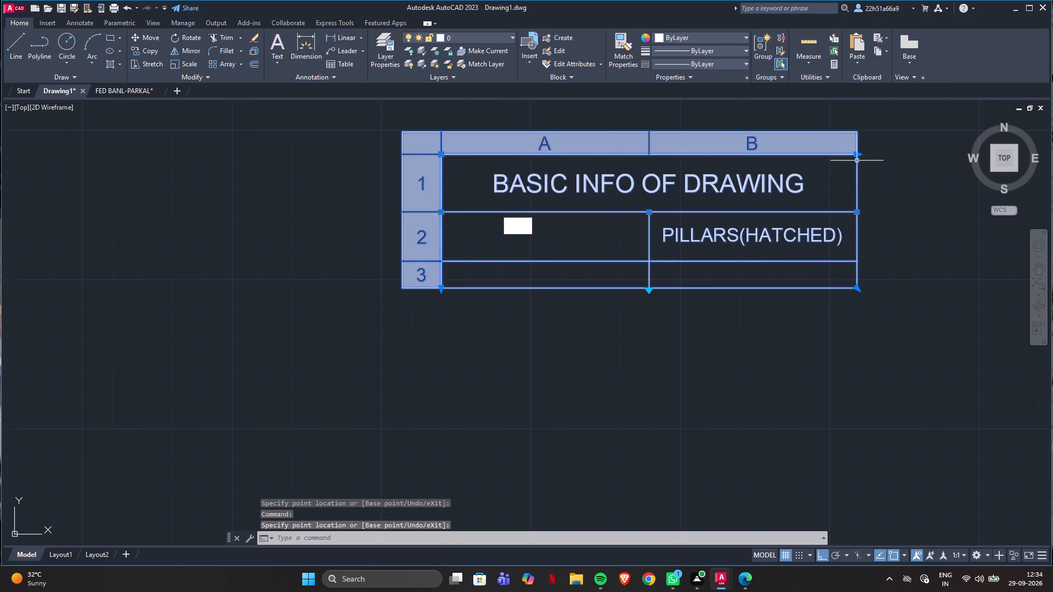
{"action": "left_click", "coordinate": [563, 291]}
{"action": "left_click", "coordinate": [574, 284]}
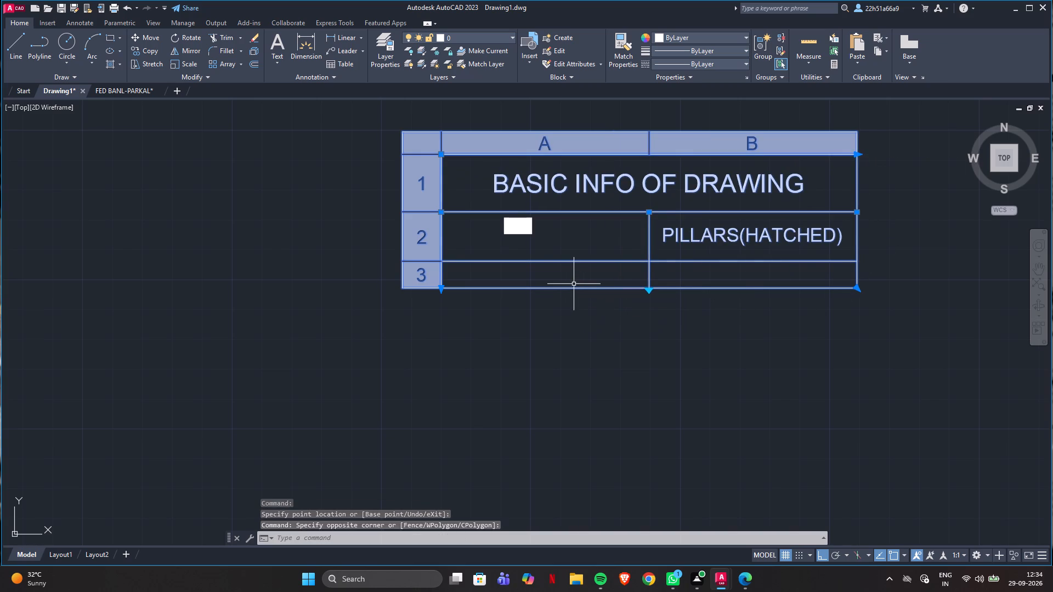
{"action": "key", "text": "Escape"}
Uniformly stretch the table downward to nearly three times its height, keeping the column widths.
{"action": "scroll", "coordinate": [390, 275], "scroll_direction": "down", "scroll_amount": 3}
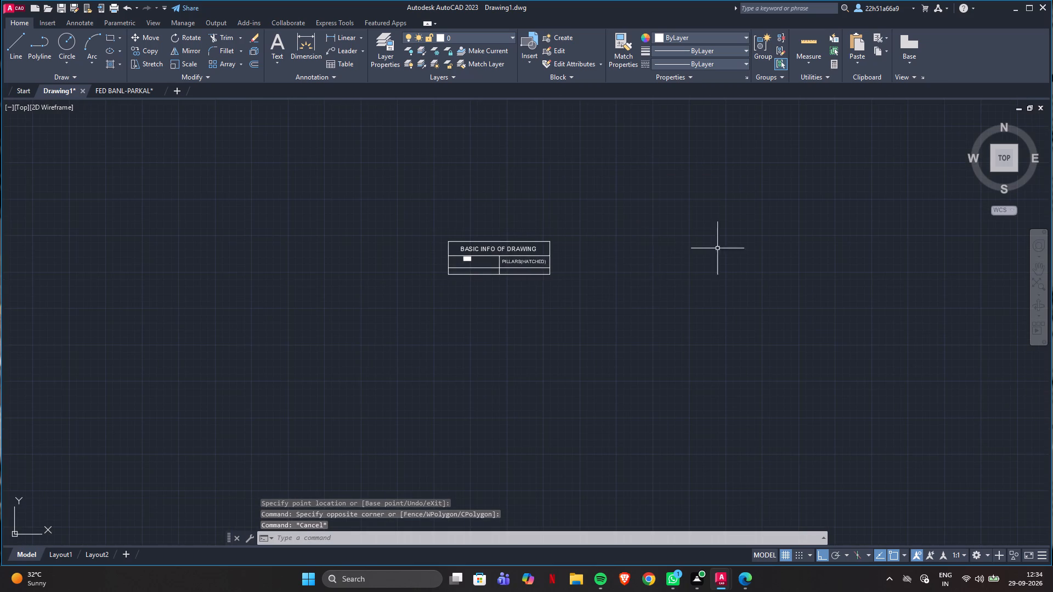
{"action": "scroll", "coordinate": [719, 248], "scroll_direction": "down", "scroll_amount": 2}
{"action": "scroll", "coordinate": [494, 318], "scroll_direction": "down", "scroll_amount": 3}
{"action": "scroll", "coordinate": [562, 283], "scroll_direction": "up", "scroll_amount": 3}
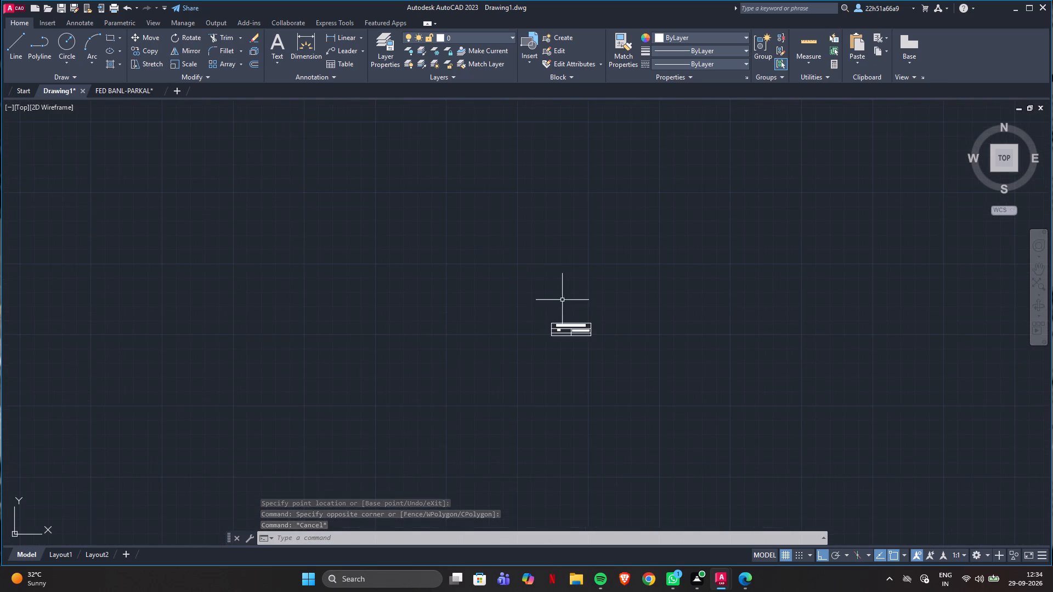
{"action": "scroll", "coordinate": [591, 340], "scroll_direction": "up", "scroll_amount": 4}
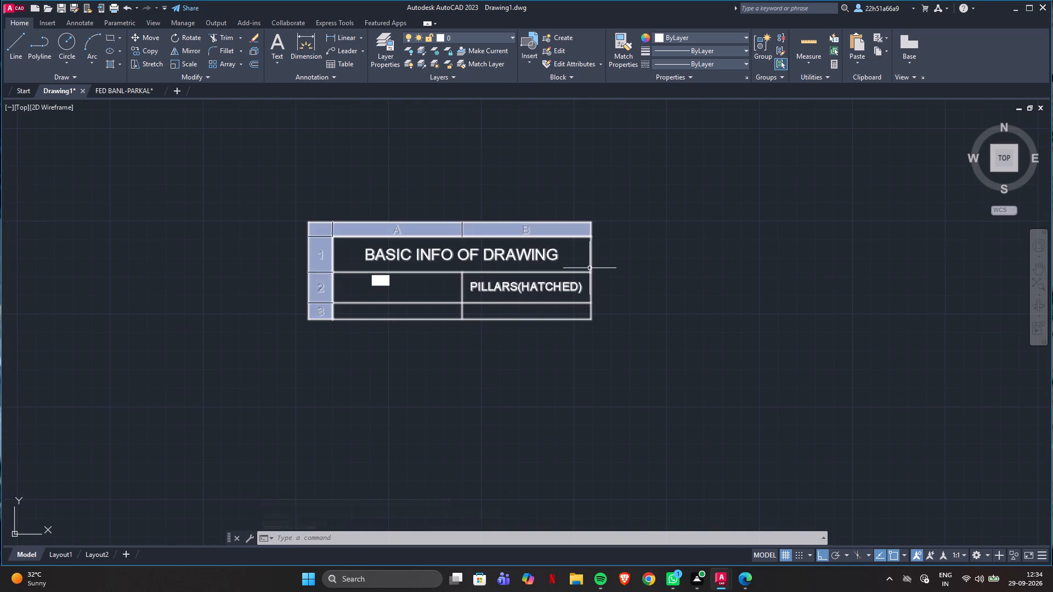
{"action": "left_click", "coordinate": [590, 268]}
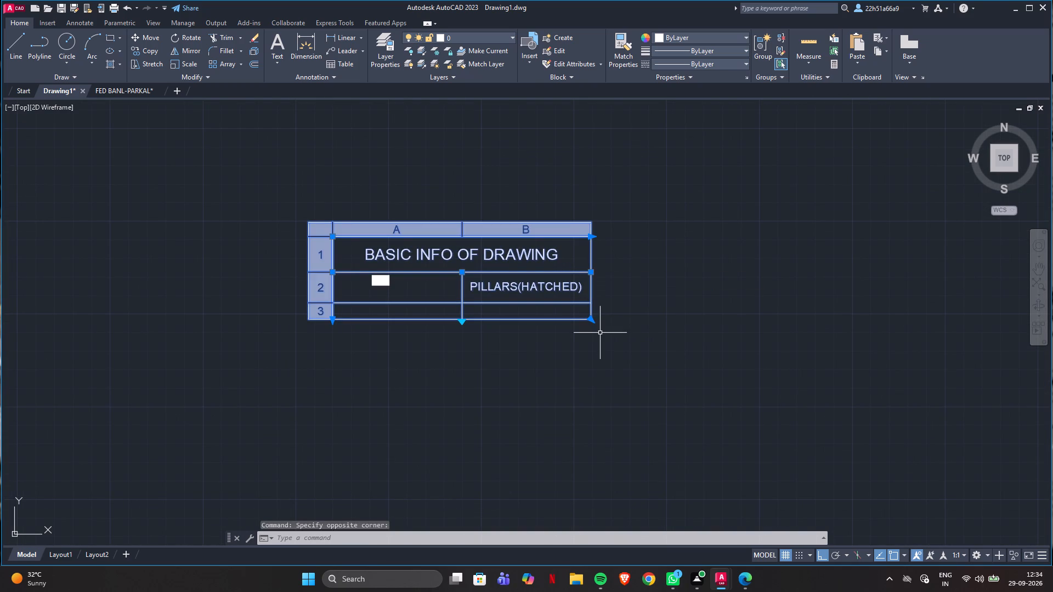
{"action": "left_click_drag", "start_coordinate": [593, 320], "coordinate": [676, 449]}
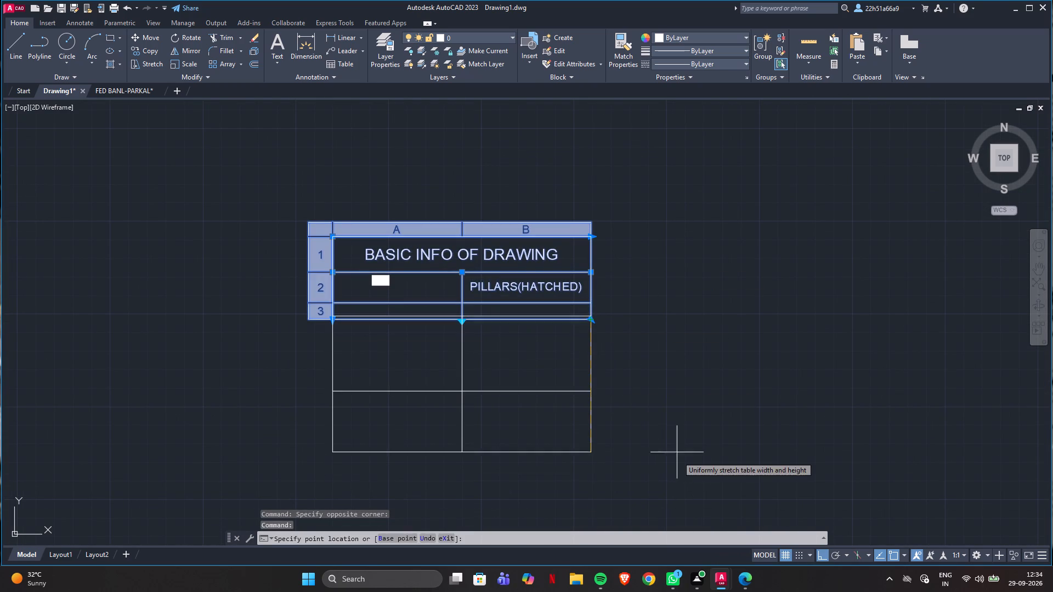
{"action": "left_click_drag", "start_coordinate": [676, 449], "coordinate": [676, 484]}
{"action": "left_click", "coordinate": [678, 466]}
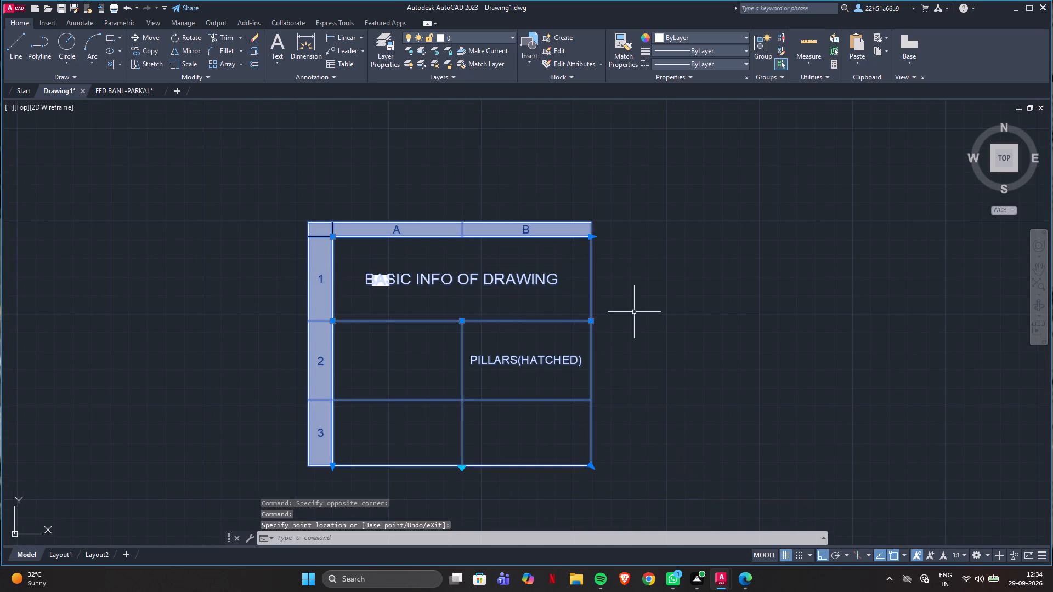
{"action": "scroll", "coordinate": [634, 311], "scroll_direction": "down", "scroll_amount": 2}
{"action": "scroll", "coordinate": [641, 384], "scroll_direction": "up", "scroll_amount": 1}
{"action": "scroll", "coordinate": [597, 375], "scroll_direction": "up", "scroll_amount": 1}
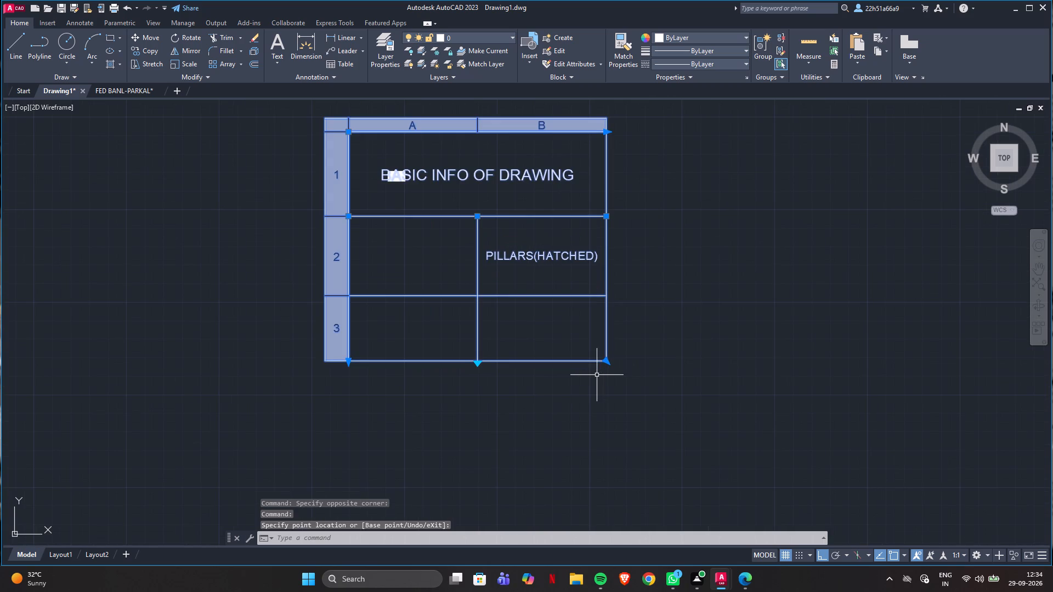
{"action": "key", "text": "Escape"}
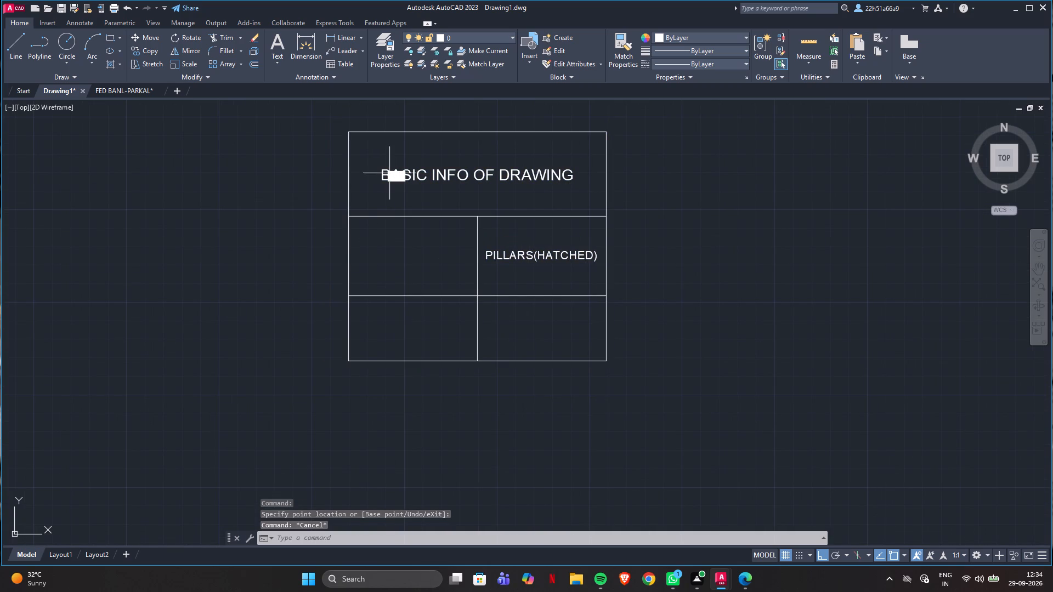
Move the swatch's hatch fill from the title row straight down into the middle of cell A2.
{"action": "left_click", "coordinate": [393, 178]}
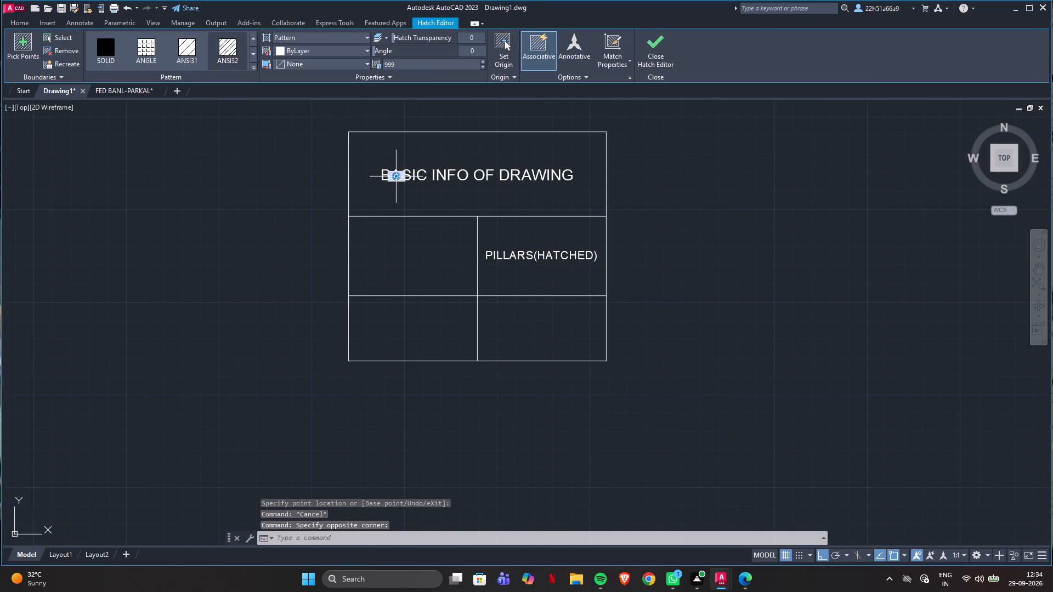
{"action": "left_click_drag", "start_coordinate": [398, 178], "coordinate": [402, 263]}
{"action": "left_click", "coordinate": [402, 263]}
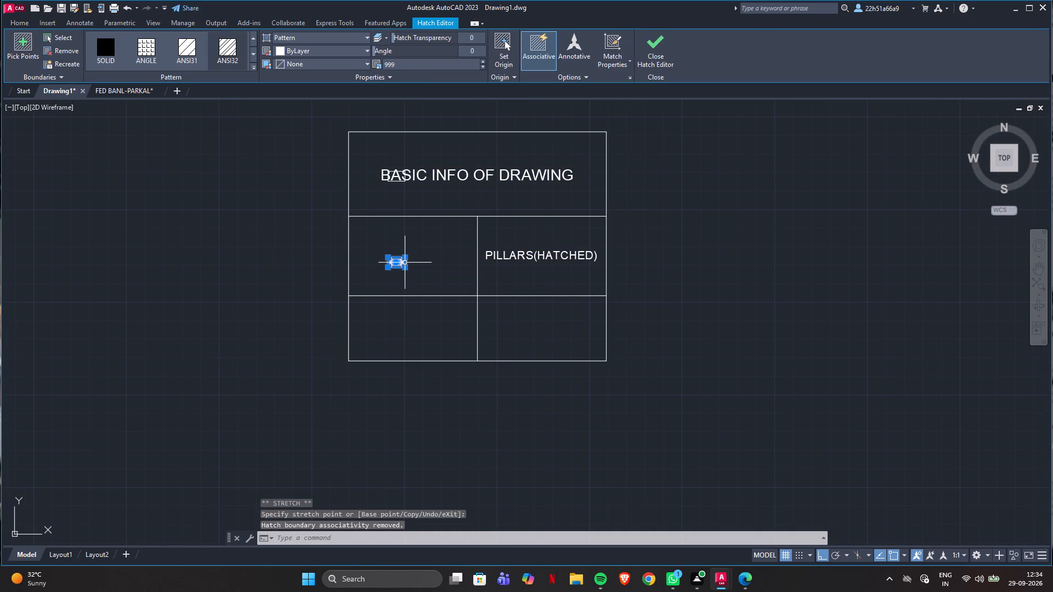
{"action": "key", "text": "Escape"}
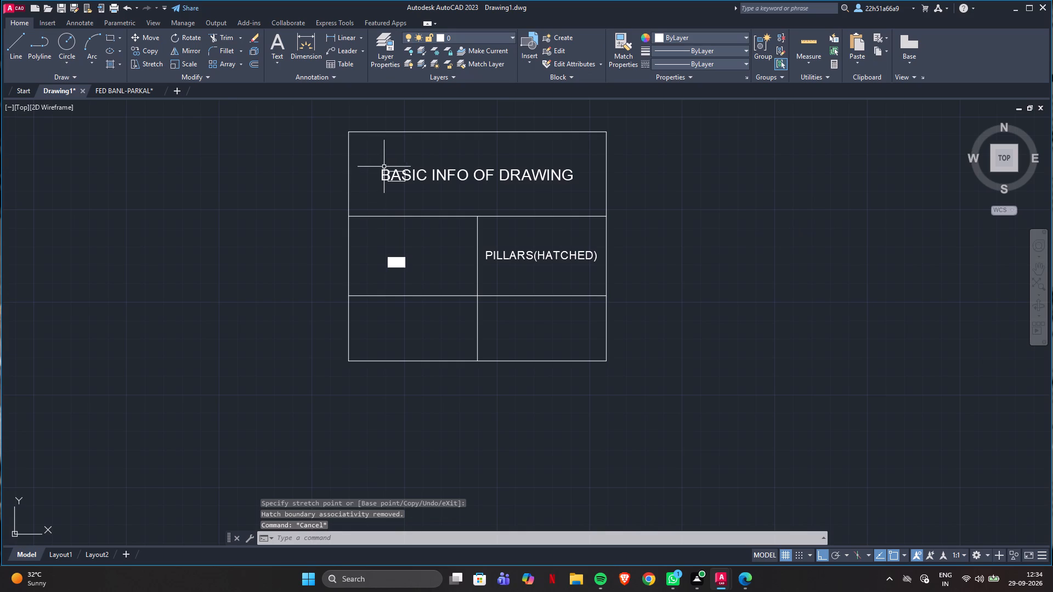
Move the swatch's rectangle outline from the title row straight down around its hatch fill in cell A2.
{"action": "left_click", "coordinate": [388, 173]}
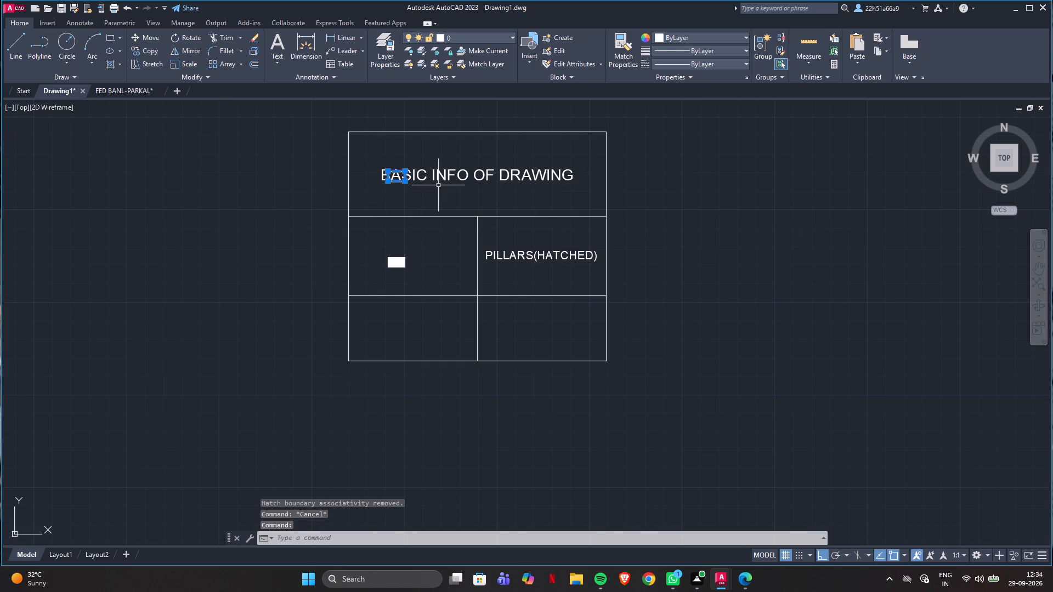
{"action": "left_click", "coordinate": [406, 181]}
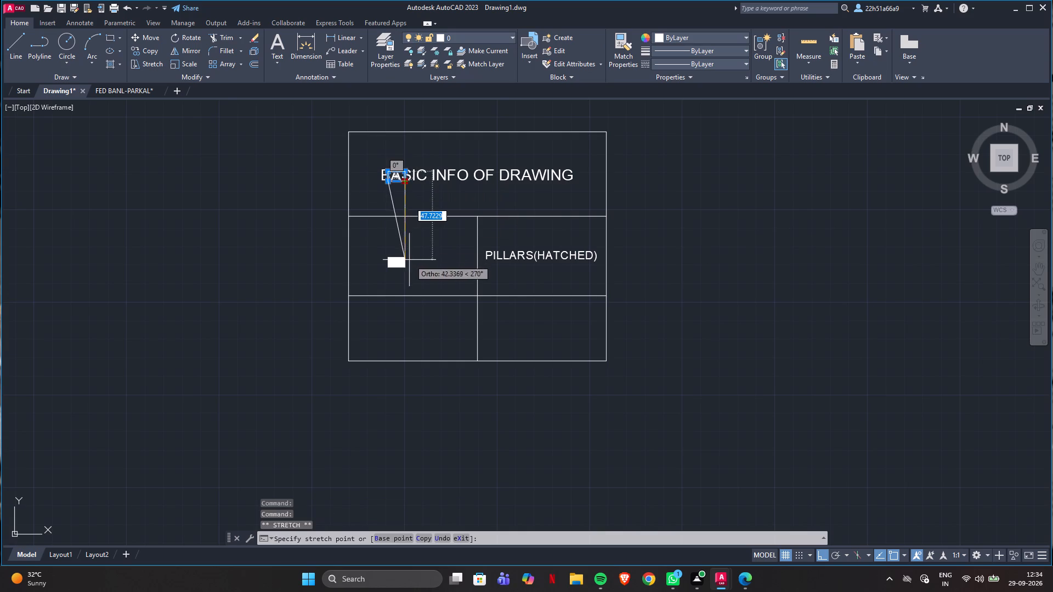
{"action": "key", "text": "Escape"}
{"action": "key", "text": "m"}
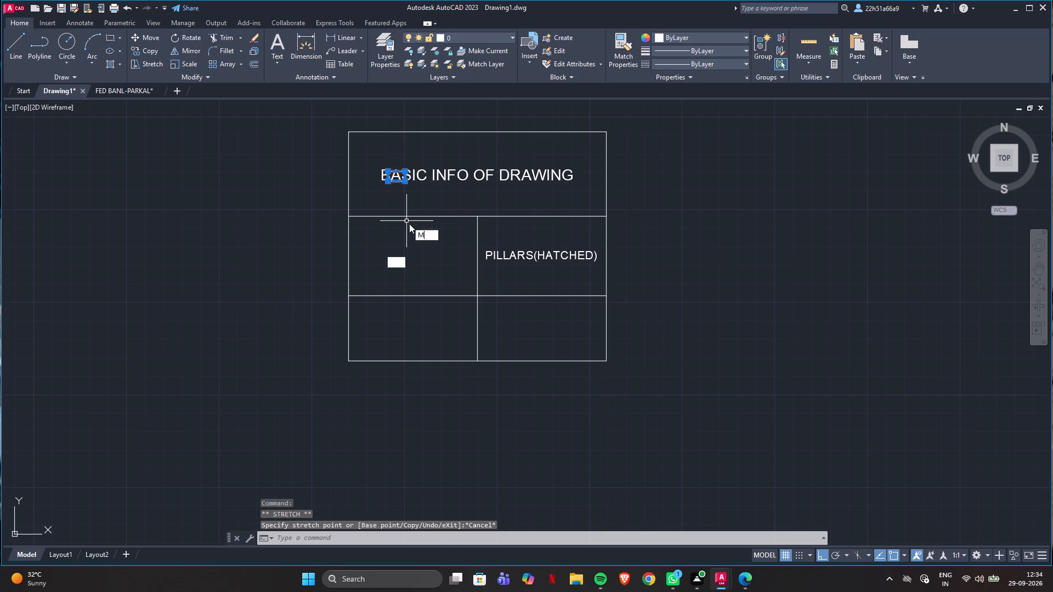
{"action": "key", "text": "Return"}
{"action": "left_click", "coordinate": [406, 185]}
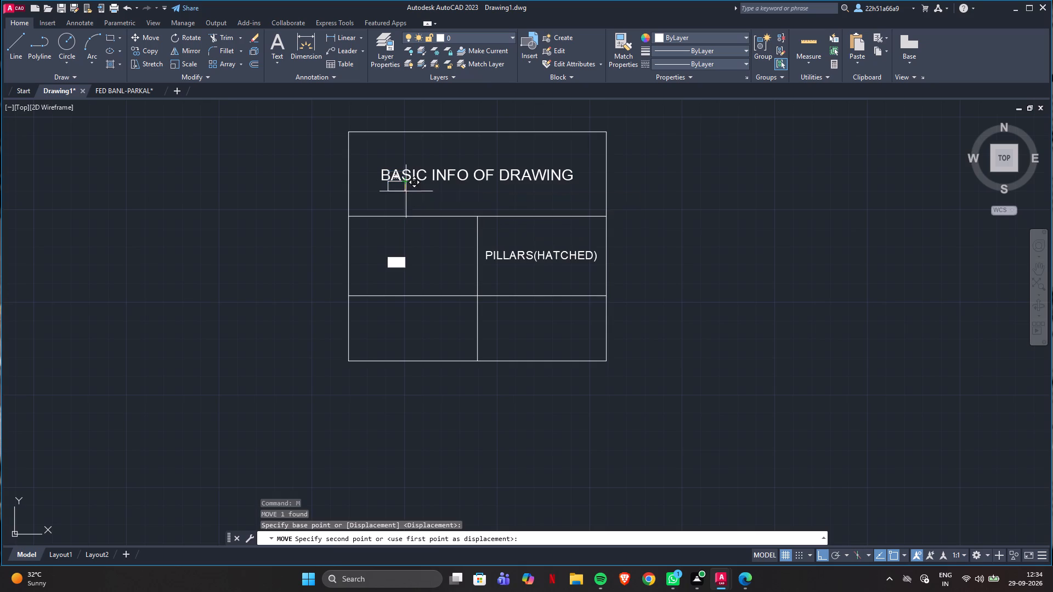
{"action": "left_click", "coordinate": [407, 267]}
{"action": "key", "text": "Escape"}
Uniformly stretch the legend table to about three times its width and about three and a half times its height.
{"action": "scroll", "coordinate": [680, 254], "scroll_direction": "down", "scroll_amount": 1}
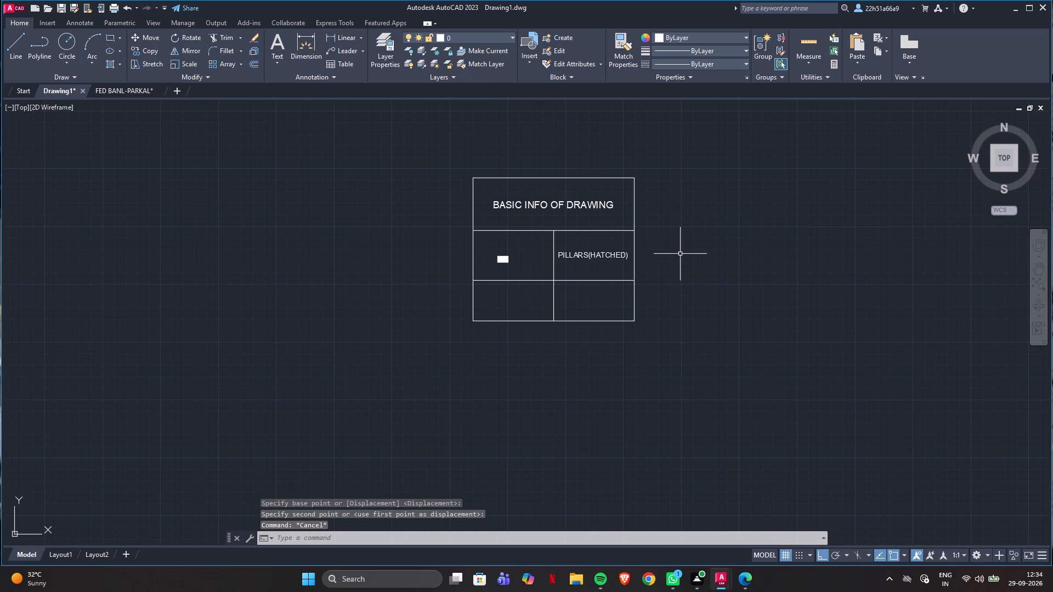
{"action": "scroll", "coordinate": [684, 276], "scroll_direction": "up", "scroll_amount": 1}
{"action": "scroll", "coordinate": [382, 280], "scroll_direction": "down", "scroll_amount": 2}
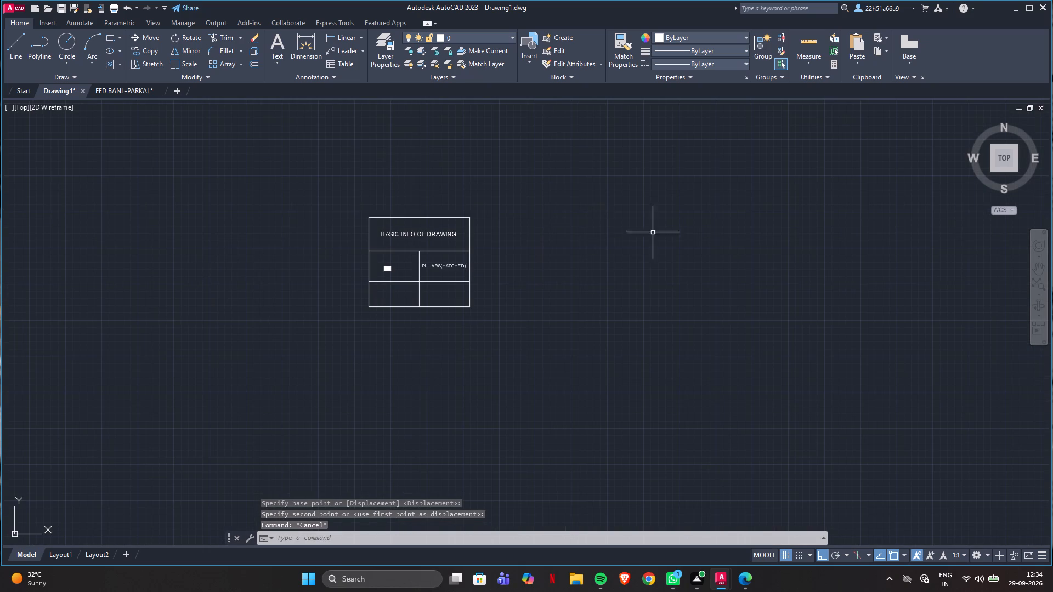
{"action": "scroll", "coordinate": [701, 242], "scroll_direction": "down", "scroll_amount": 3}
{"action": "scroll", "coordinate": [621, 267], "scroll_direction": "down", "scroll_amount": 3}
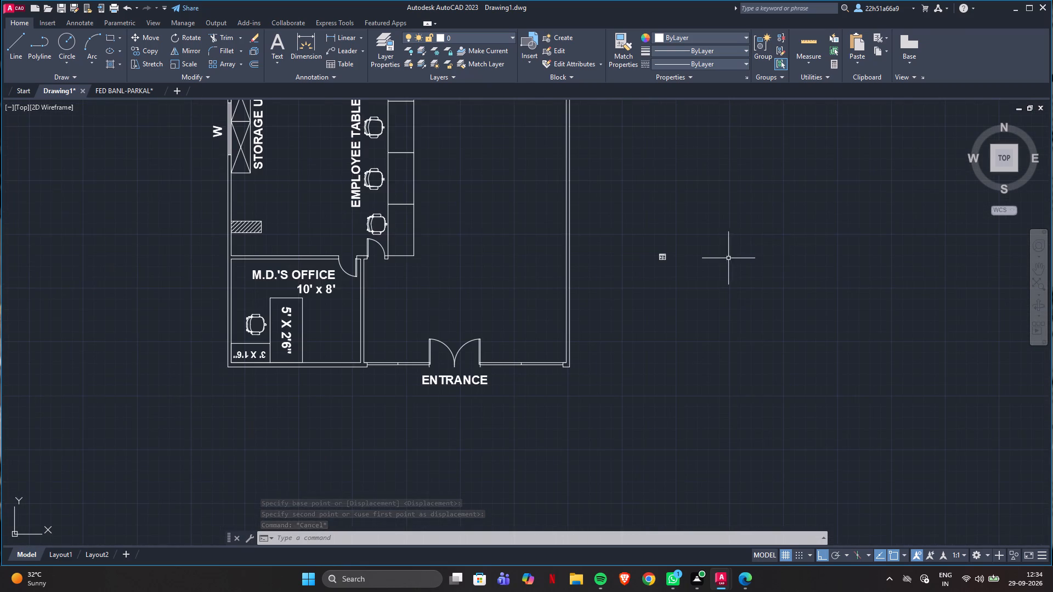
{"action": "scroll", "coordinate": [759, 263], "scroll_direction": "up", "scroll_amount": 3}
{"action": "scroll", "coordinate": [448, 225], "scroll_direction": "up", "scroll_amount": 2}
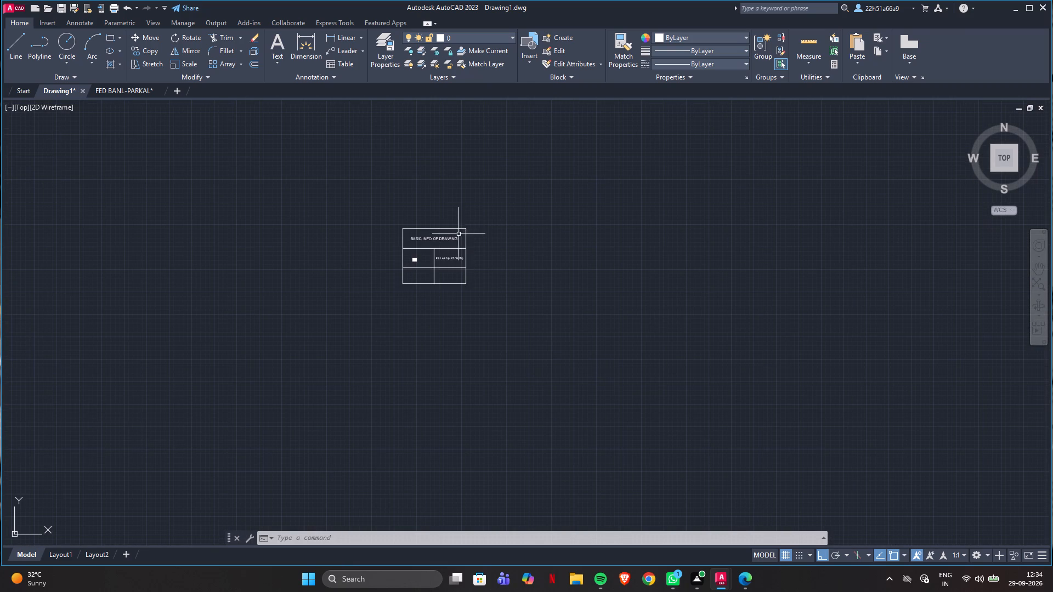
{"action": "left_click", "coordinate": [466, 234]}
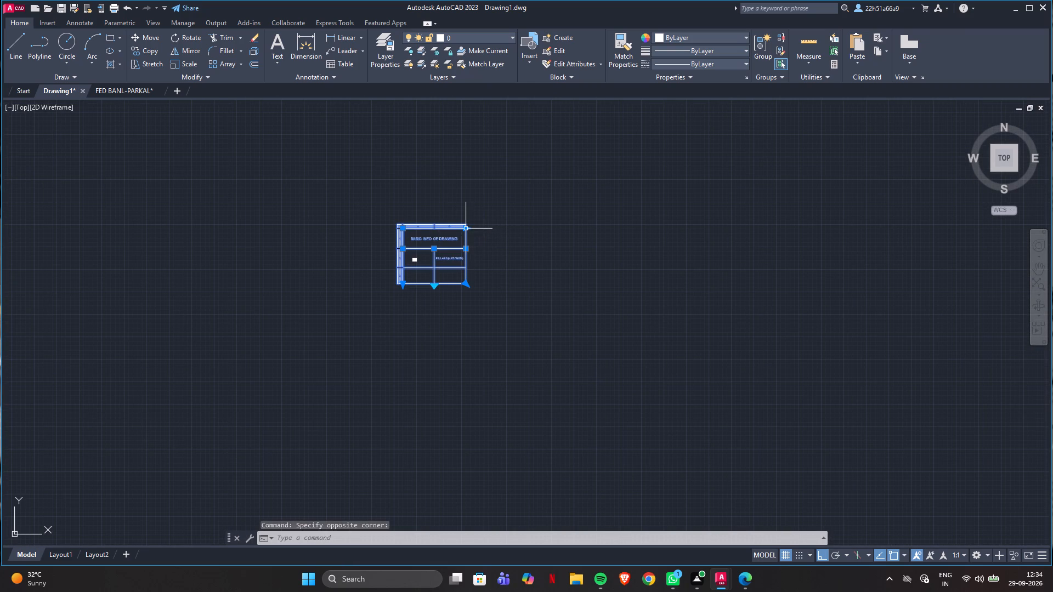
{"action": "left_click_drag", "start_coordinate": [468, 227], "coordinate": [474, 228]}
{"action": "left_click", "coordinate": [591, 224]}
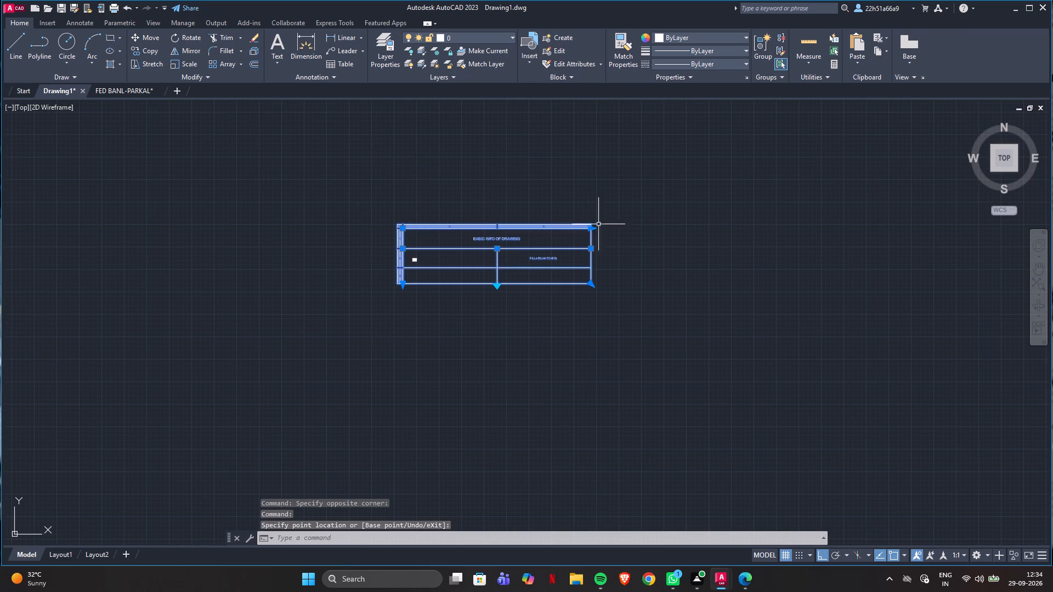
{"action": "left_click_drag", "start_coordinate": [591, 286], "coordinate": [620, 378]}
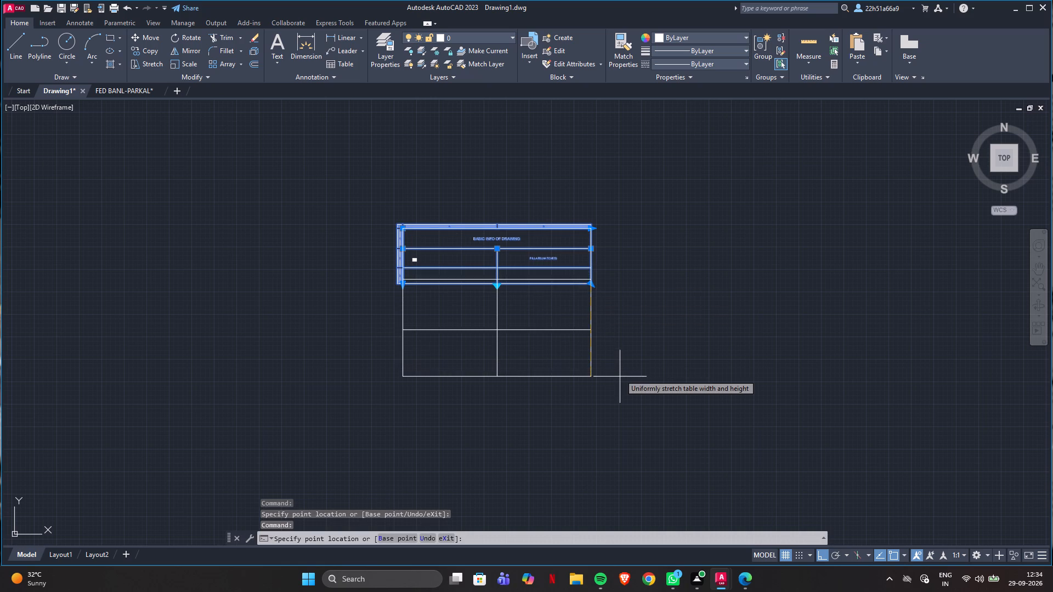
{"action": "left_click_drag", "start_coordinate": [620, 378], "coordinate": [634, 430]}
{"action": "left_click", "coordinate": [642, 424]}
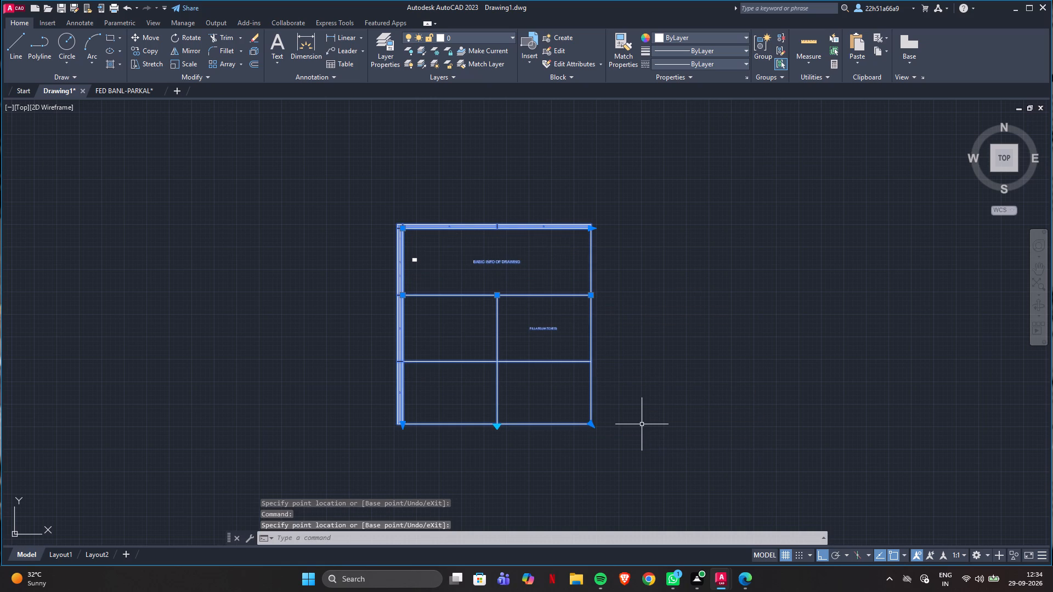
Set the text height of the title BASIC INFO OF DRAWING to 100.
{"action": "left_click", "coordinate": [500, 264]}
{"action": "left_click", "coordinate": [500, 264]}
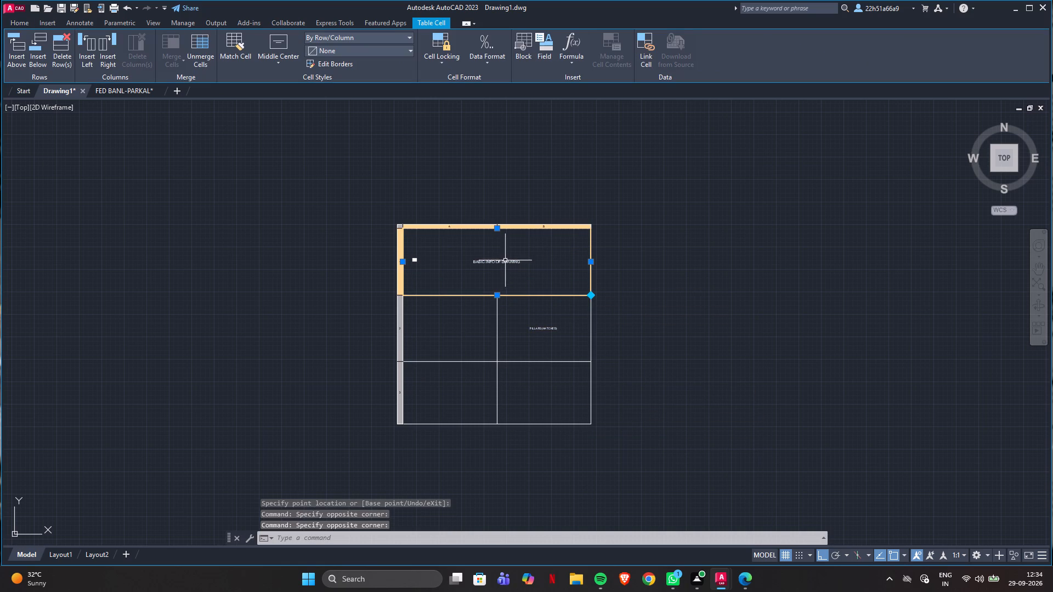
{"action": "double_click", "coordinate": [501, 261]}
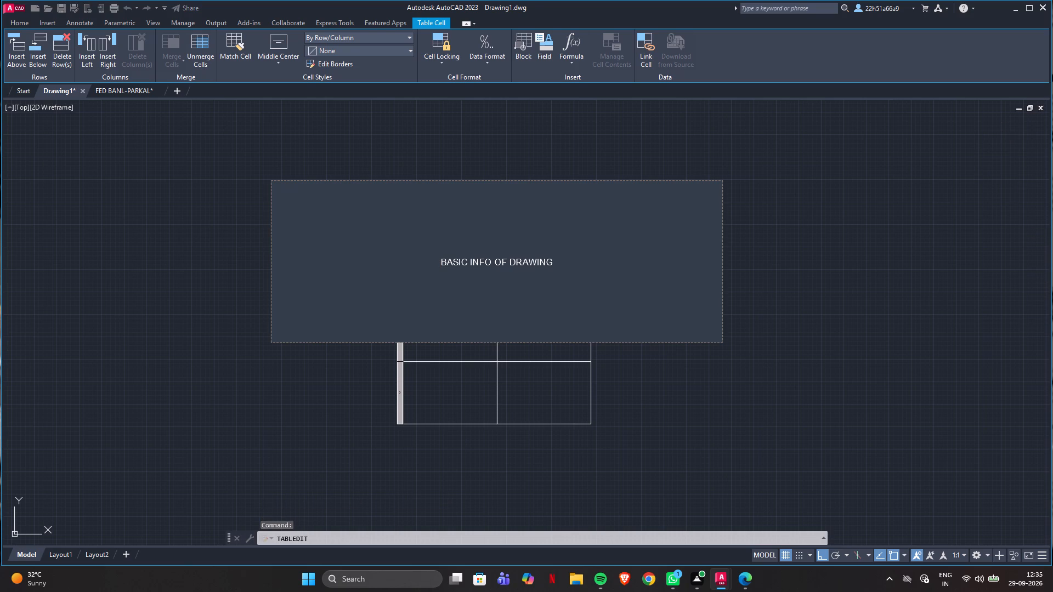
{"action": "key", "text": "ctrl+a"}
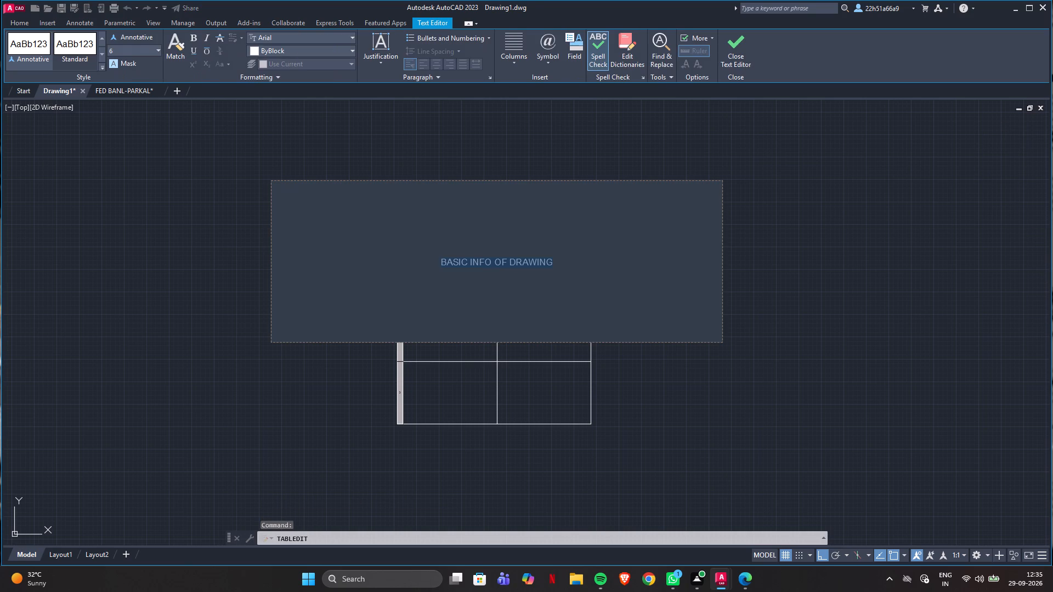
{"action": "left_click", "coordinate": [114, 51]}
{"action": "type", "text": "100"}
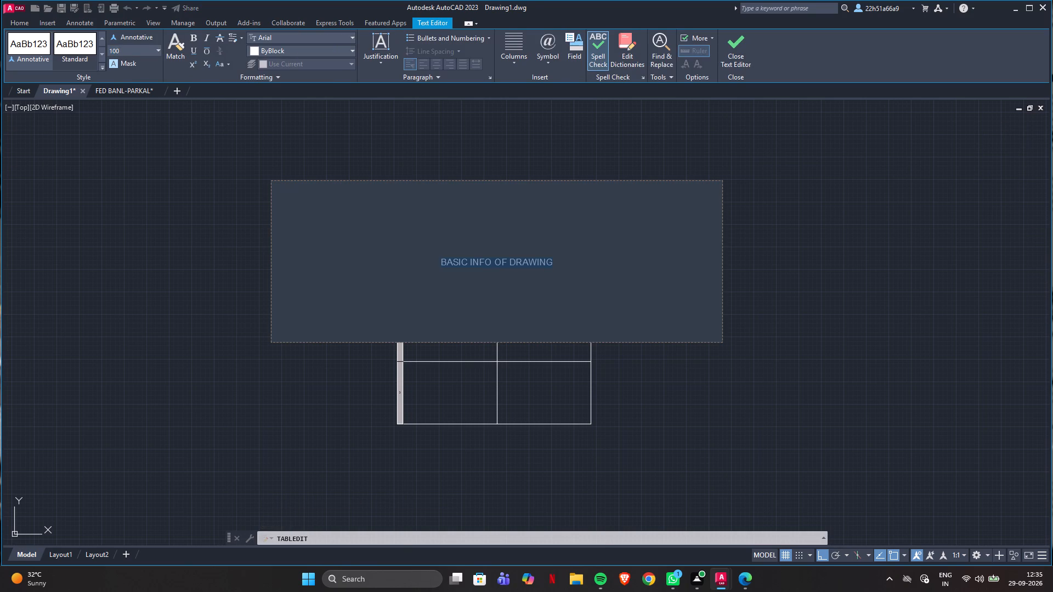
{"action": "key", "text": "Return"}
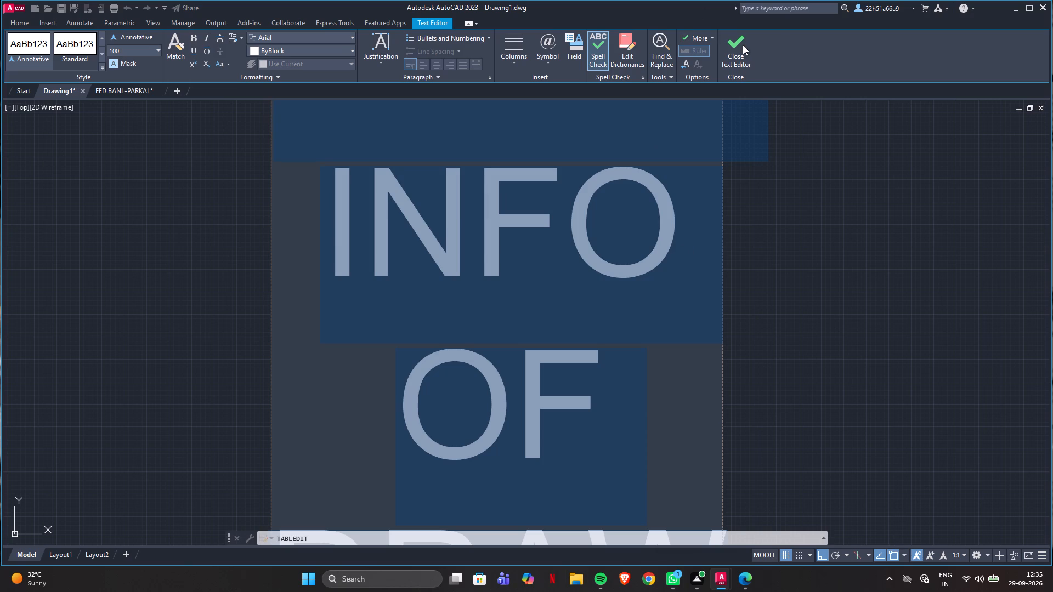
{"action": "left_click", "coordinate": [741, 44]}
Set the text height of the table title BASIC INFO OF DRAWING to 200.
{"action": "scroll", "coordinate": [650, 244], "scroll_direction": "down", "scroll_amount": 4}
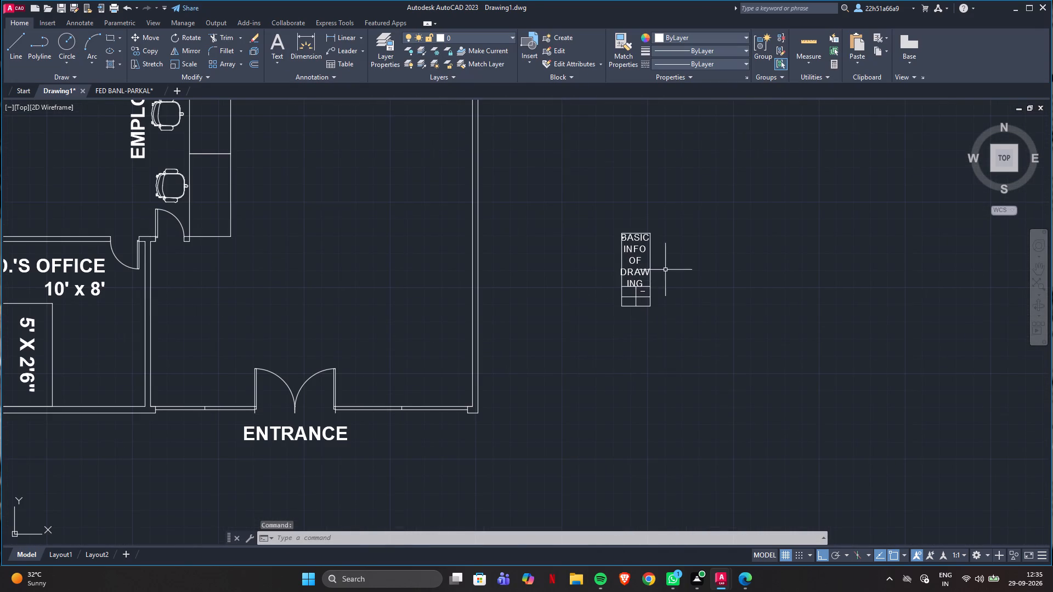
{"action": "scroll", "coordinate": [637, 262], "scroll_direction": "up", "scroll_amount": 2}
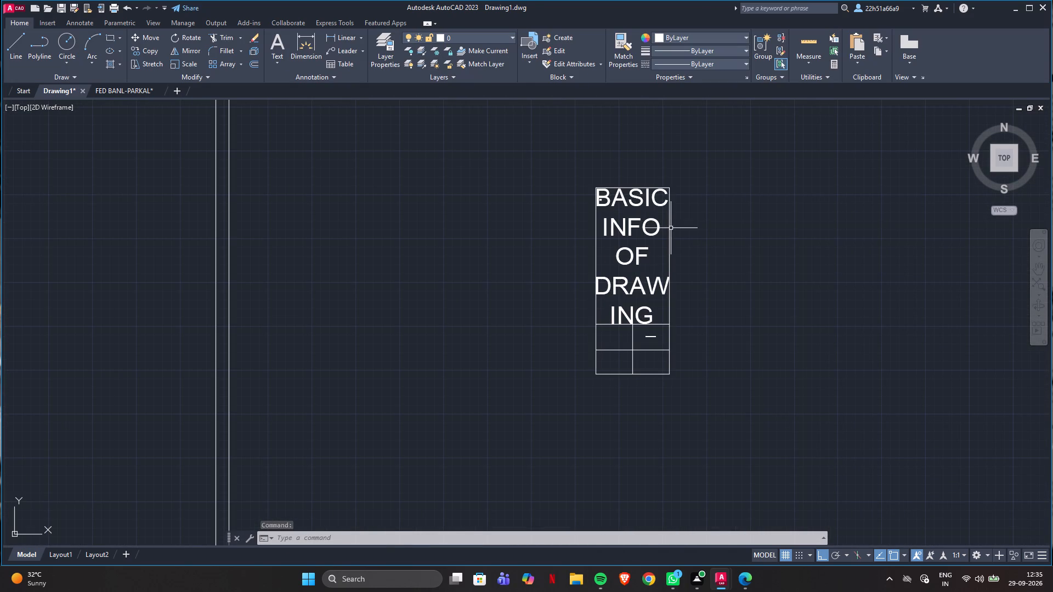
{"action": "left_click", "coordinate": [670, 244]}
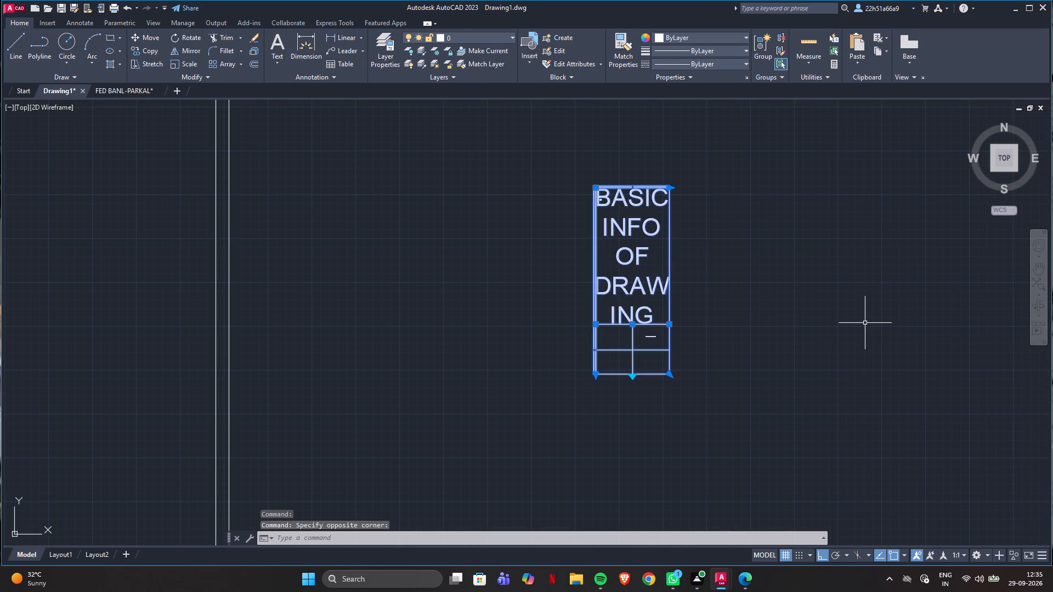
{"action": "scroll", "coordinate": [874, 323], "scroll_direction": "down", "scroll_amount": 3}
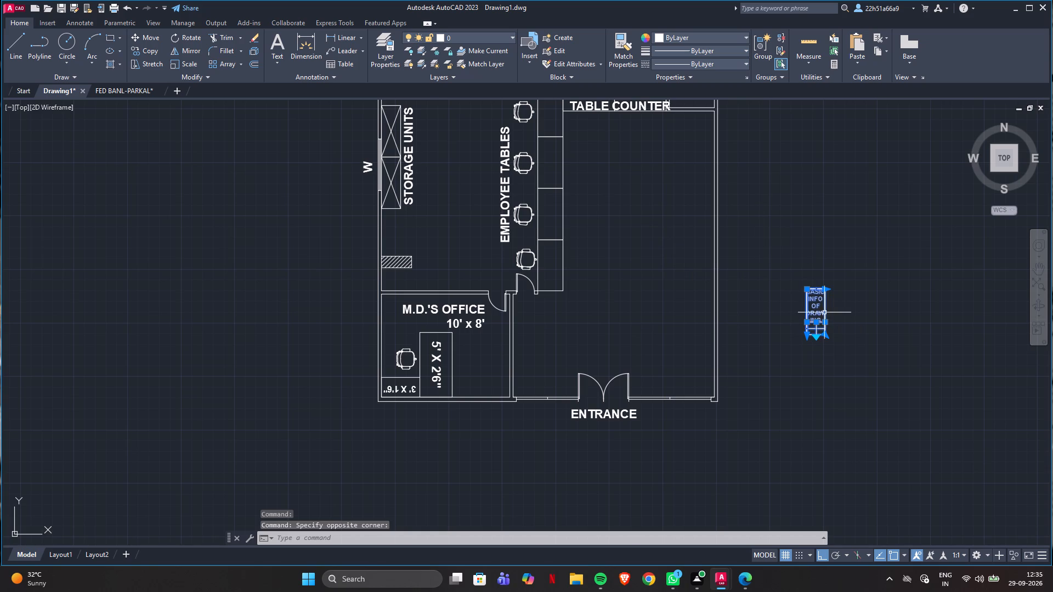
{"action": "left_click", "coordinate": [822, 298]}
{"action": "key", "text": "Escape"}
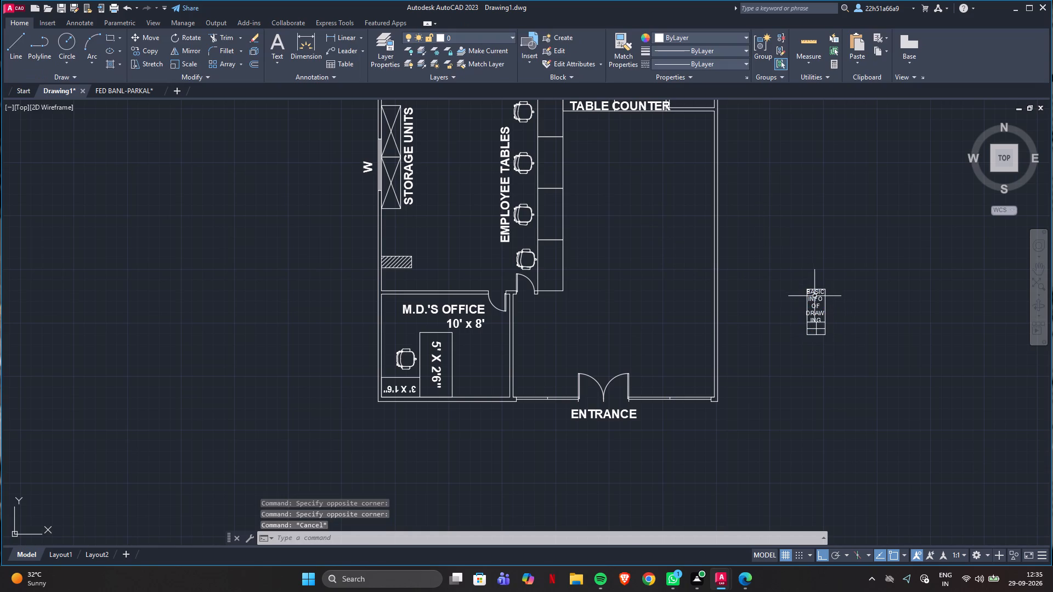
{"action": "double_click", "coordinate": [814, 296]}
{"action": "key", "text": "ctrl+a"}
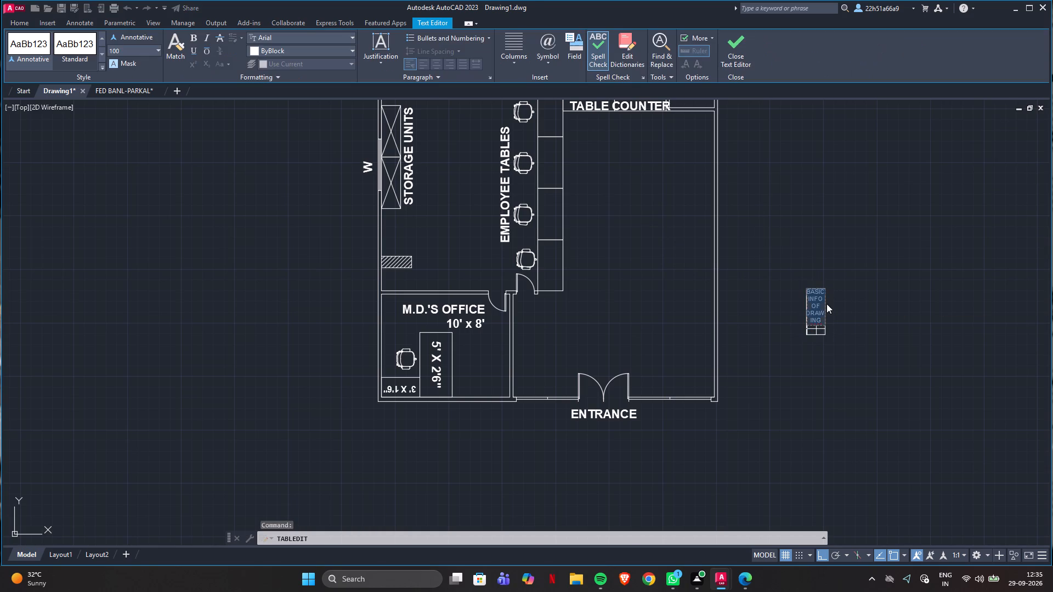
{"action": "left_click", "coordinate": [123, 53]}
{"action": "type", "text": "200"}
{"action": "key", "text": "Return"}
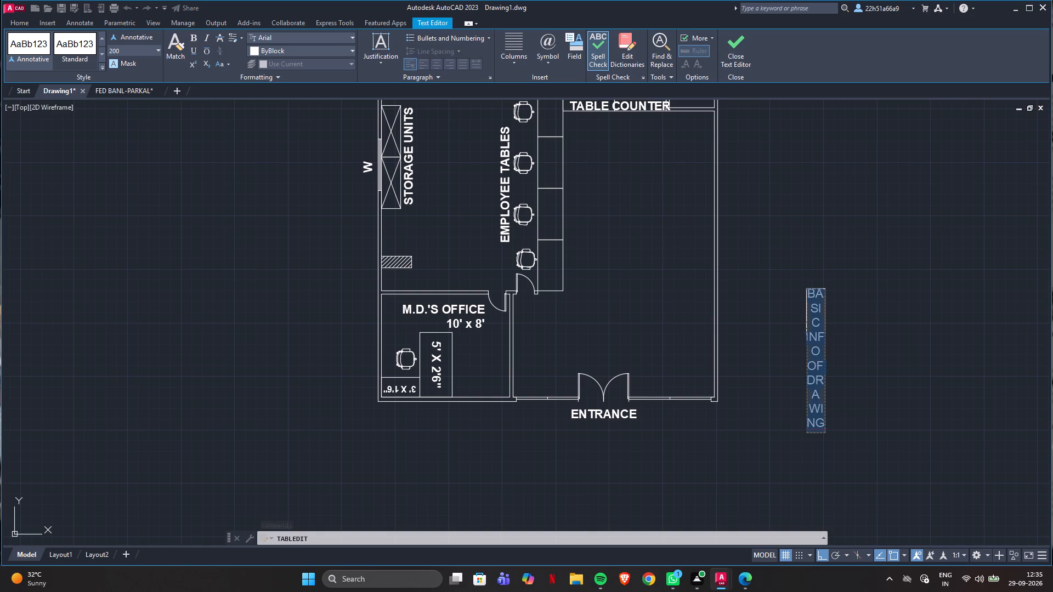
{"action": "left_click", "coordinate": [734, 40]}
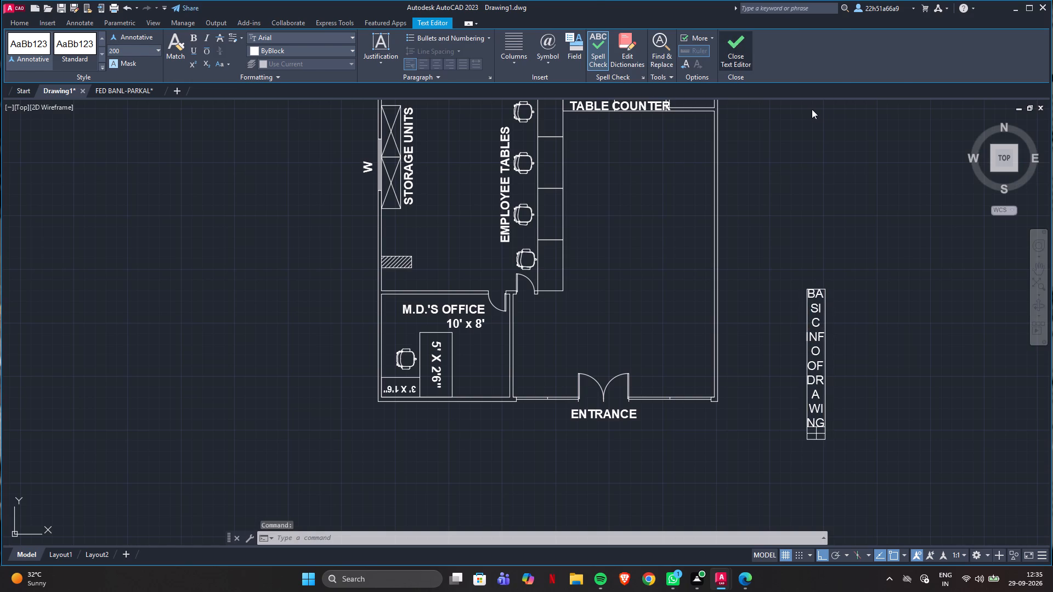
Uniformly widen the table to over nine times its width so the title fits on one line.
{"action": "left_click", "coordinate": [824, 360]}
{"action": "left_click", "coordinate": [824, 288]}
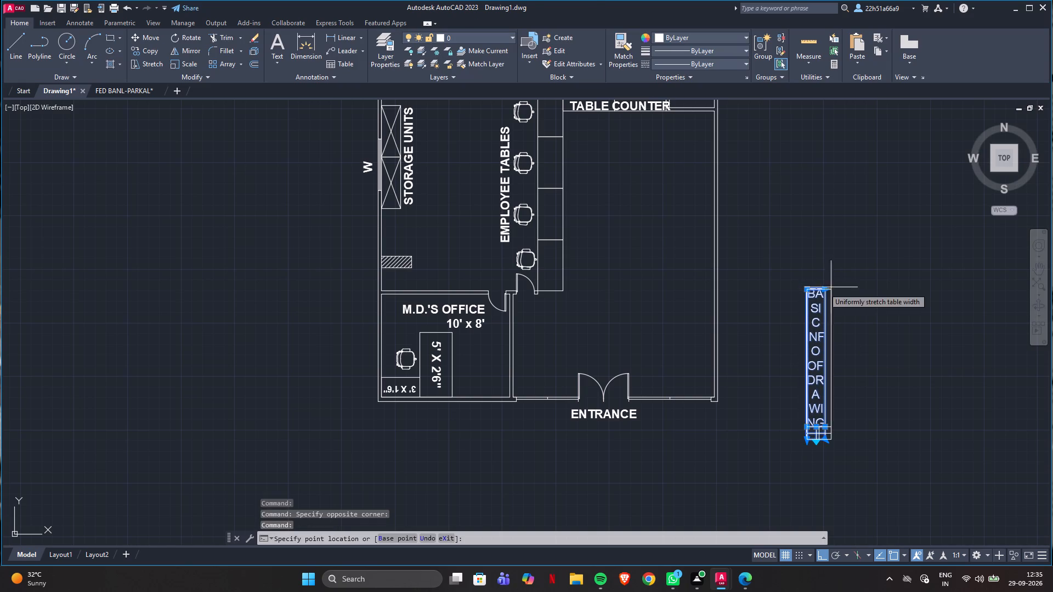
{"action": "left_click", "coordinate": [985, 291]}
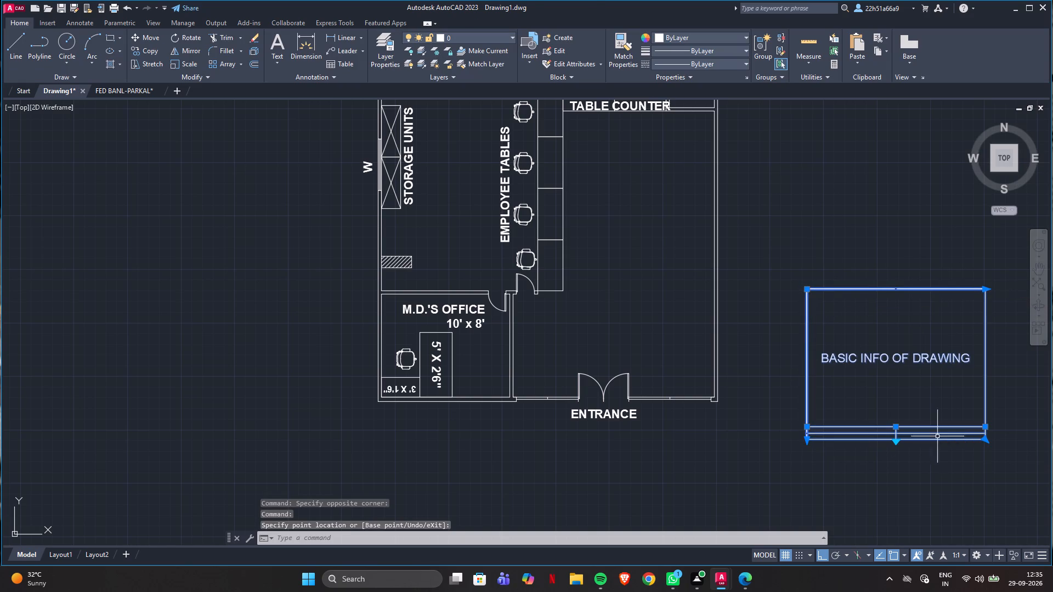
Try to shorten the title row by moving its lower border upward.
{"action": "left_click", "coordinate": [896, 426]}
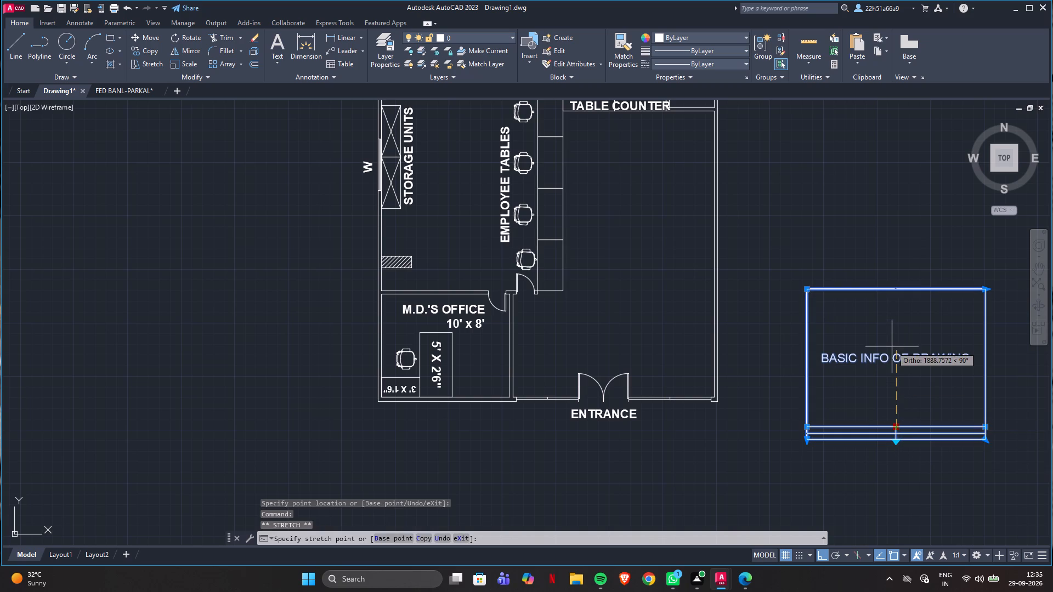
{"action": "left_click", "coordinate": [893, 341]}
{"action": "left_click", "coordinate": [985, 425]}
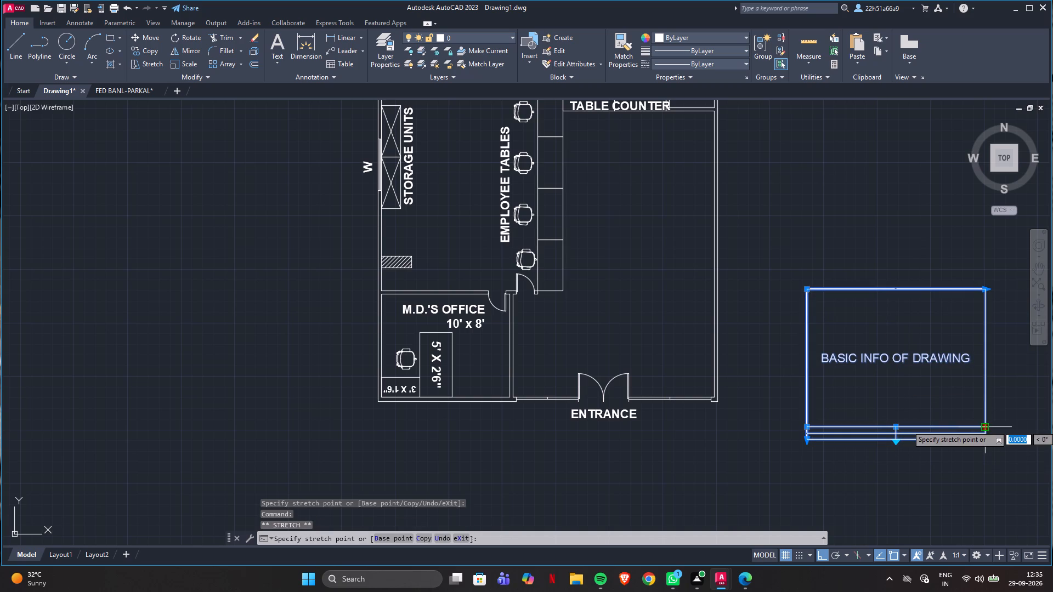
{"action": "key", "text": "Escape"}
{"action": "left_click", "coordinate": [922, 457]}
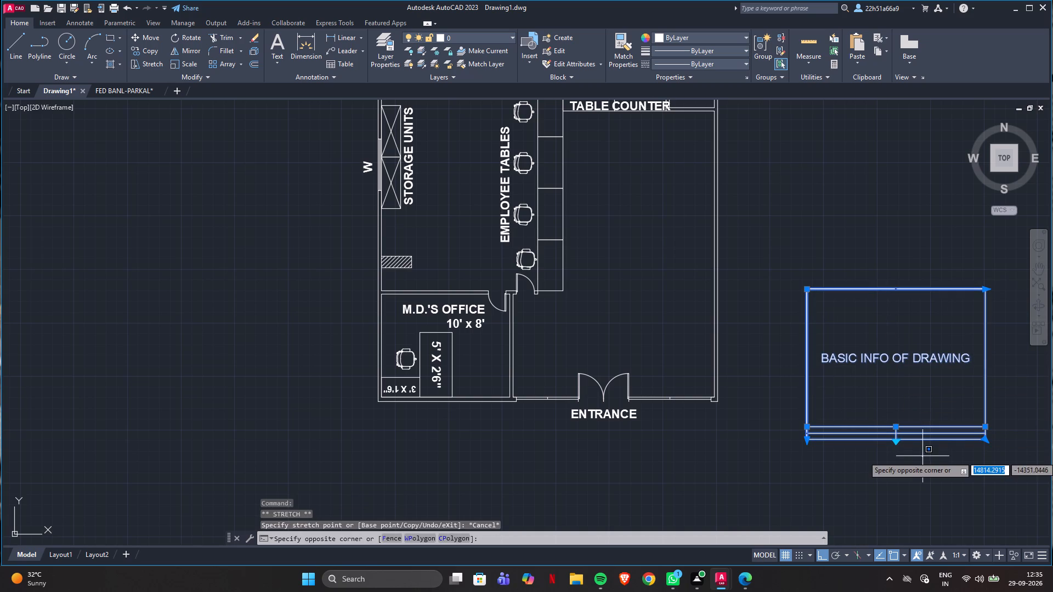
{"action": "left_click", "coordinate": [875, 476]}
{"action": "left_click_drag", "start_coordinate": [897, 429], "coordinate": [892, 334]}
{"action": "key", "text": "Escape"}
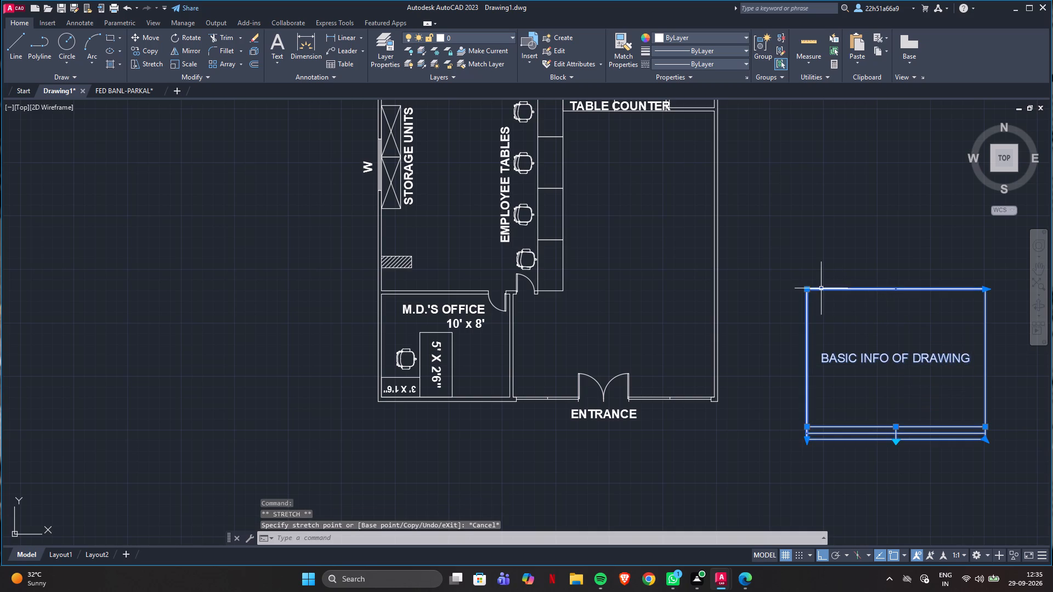
Erase the legend table beside the floor plan.
{"action": "key", "text": "Delete"}
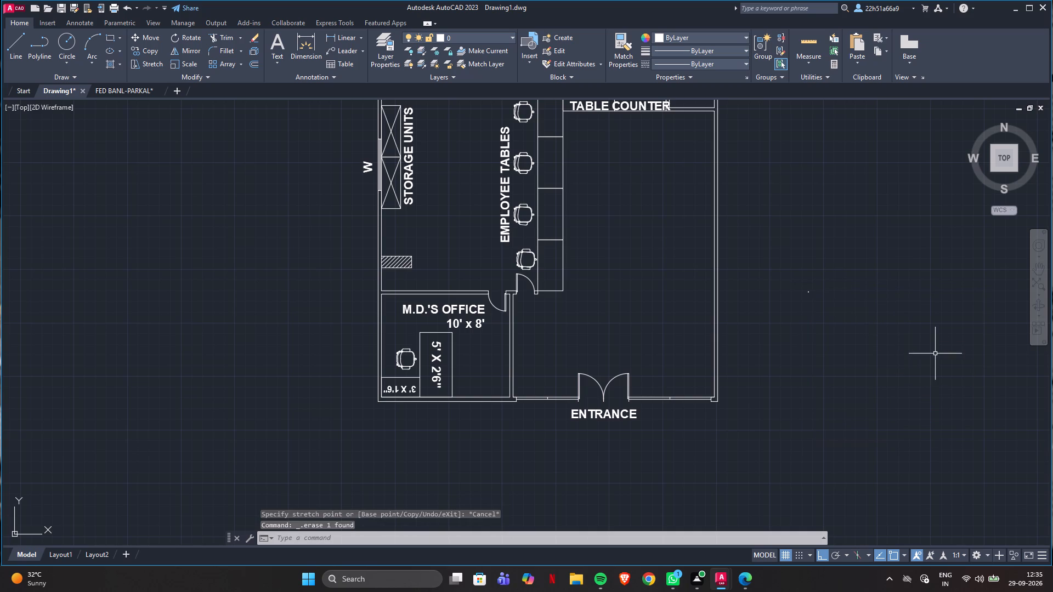
Erase the leftover stray objects in the empty area east of the floor plan.
{"action": "left_click_drag", "start_coordinate": [778, 255], "coordinate": [810, 367]}
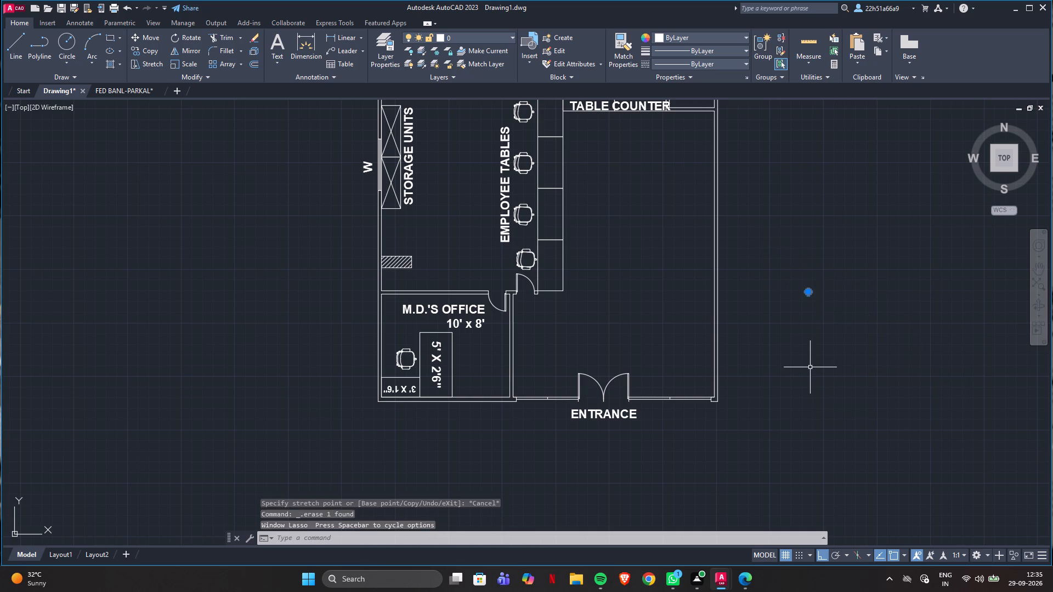
{"action": "key", "text": "Delete"}
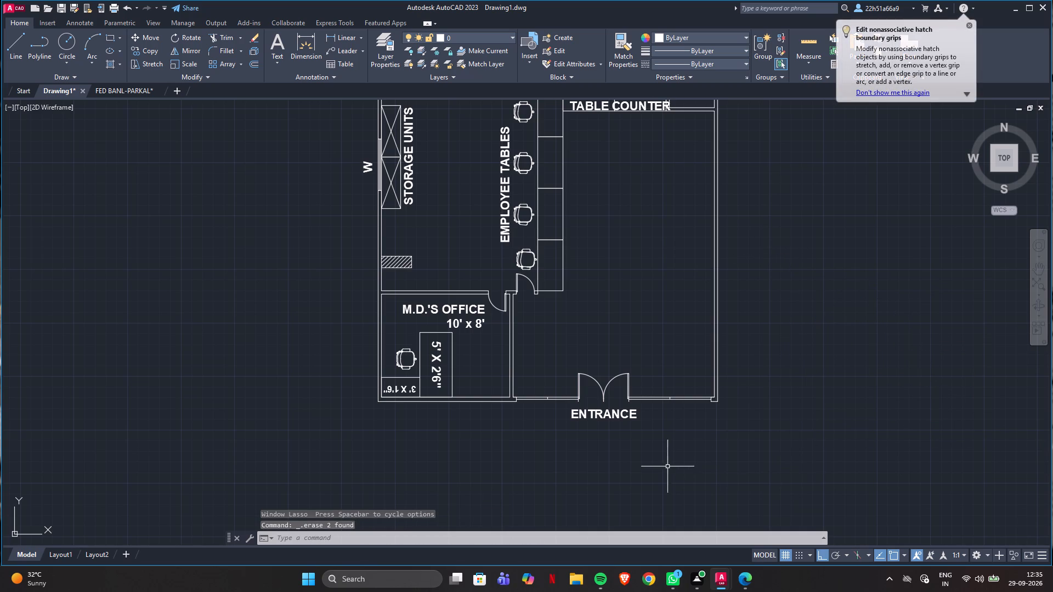
Copy the EMPLOYEE TABLES label horizontally to the opposite side of the employee table row, inside the customer area.
{"action": "scroll", "coordinate": [692, 471], "scroll_direction": "down", "scroll_amount": 2}
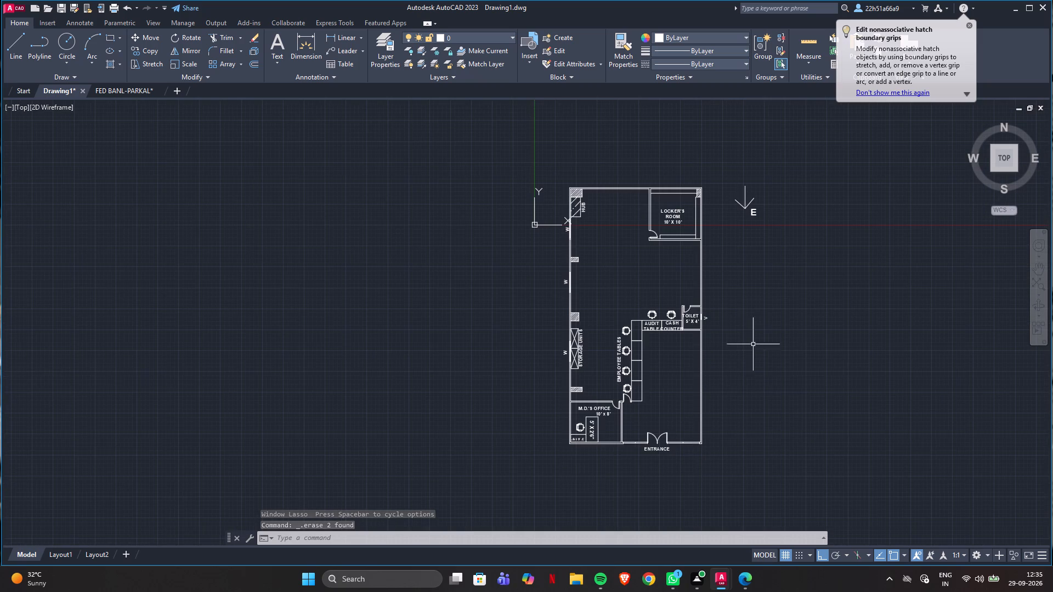
{"action": "scroll", "coordinate": [746, 344], "scroll_direction": "up", "scroll_amount": 1}
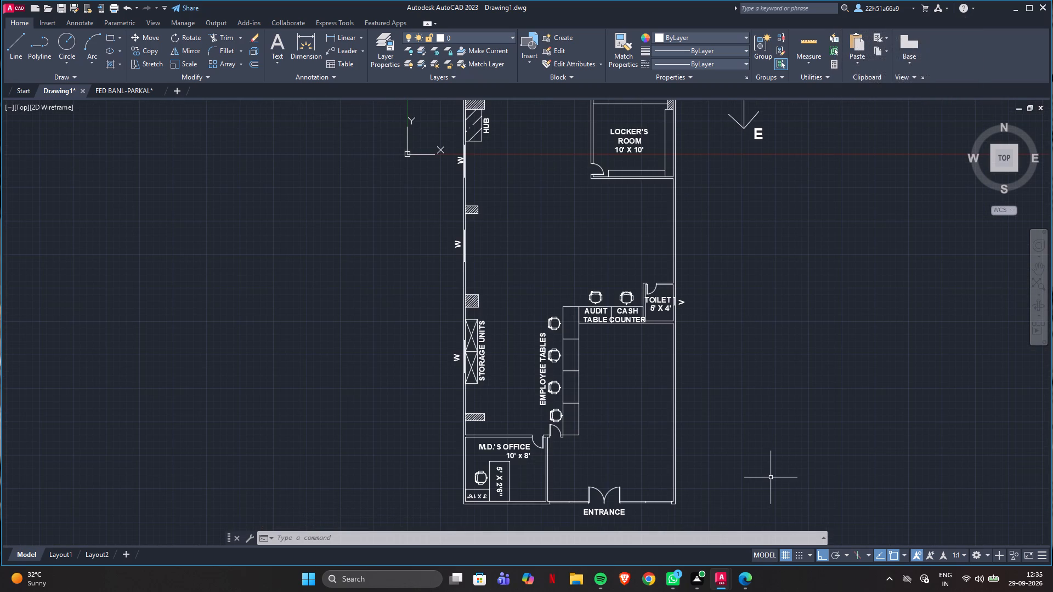
{"action": "left_click", "coordinate": [540, 380]}
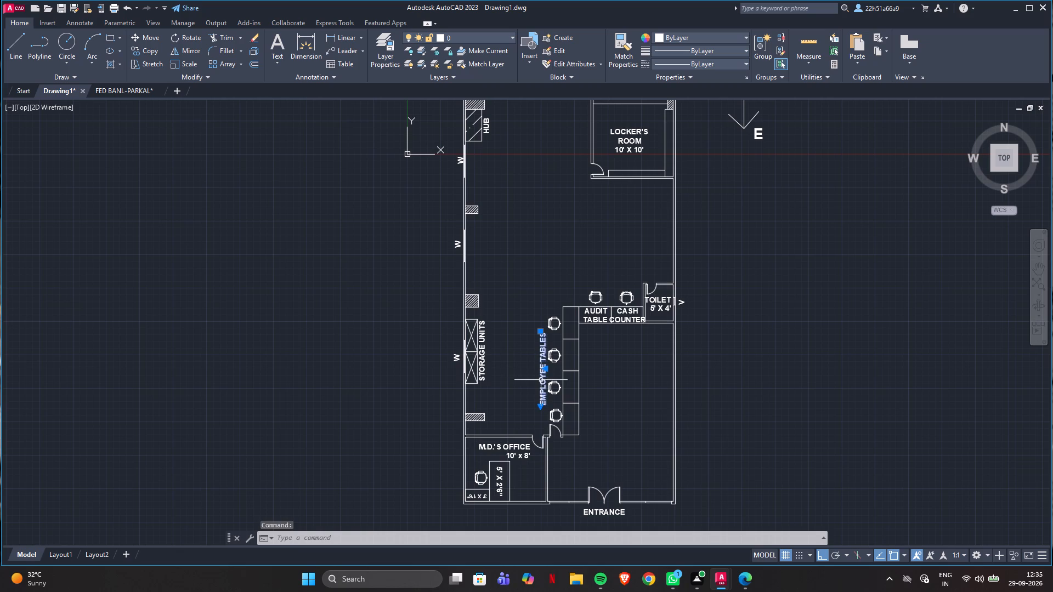
{"action": "key", "text": "c"}
{"action": "key", "text": "o"}
{"action": "key", "text": "Return"}
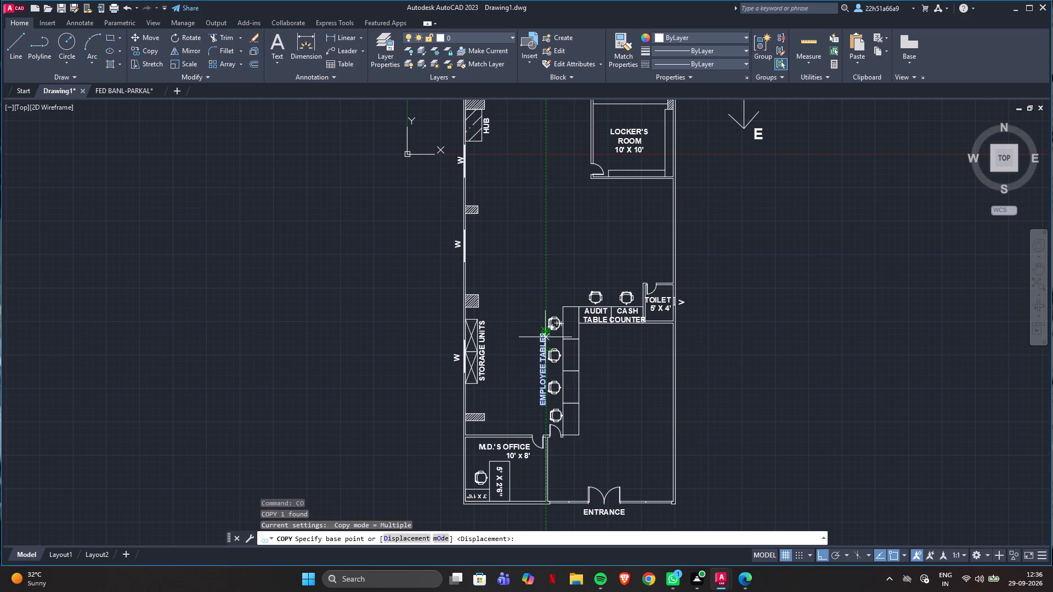
{"action": "left_click", "coordinate": [545, 337]}
{"action": "scroll", "coordinate": [591, 357], "scroll_direction": "up", "scroll_amount": 2}
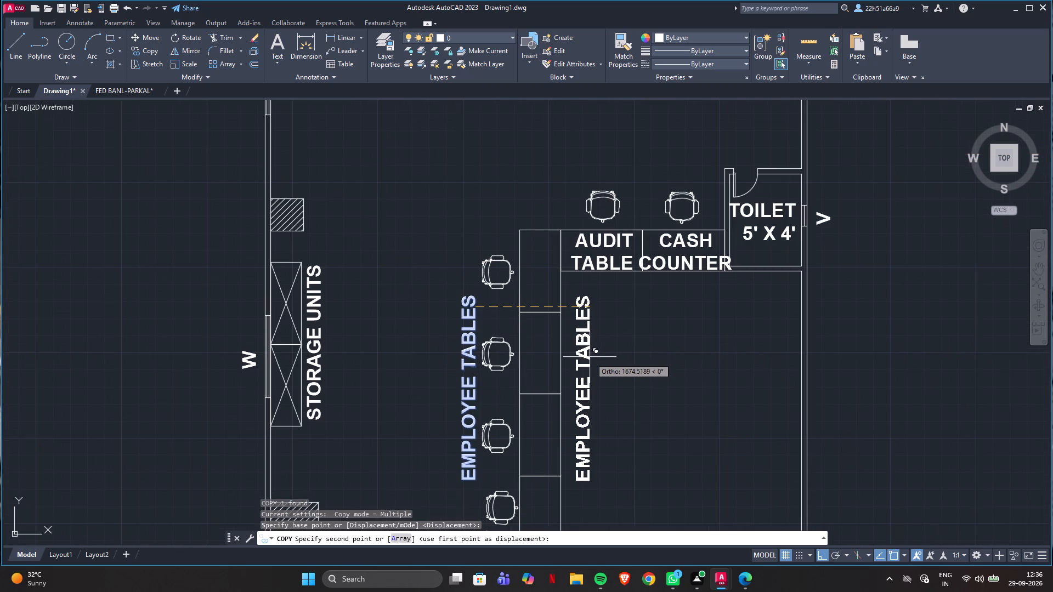
{"action": "left_click", "coordinate": [582, 357]}
{"action": "key", "text": "Escape"}
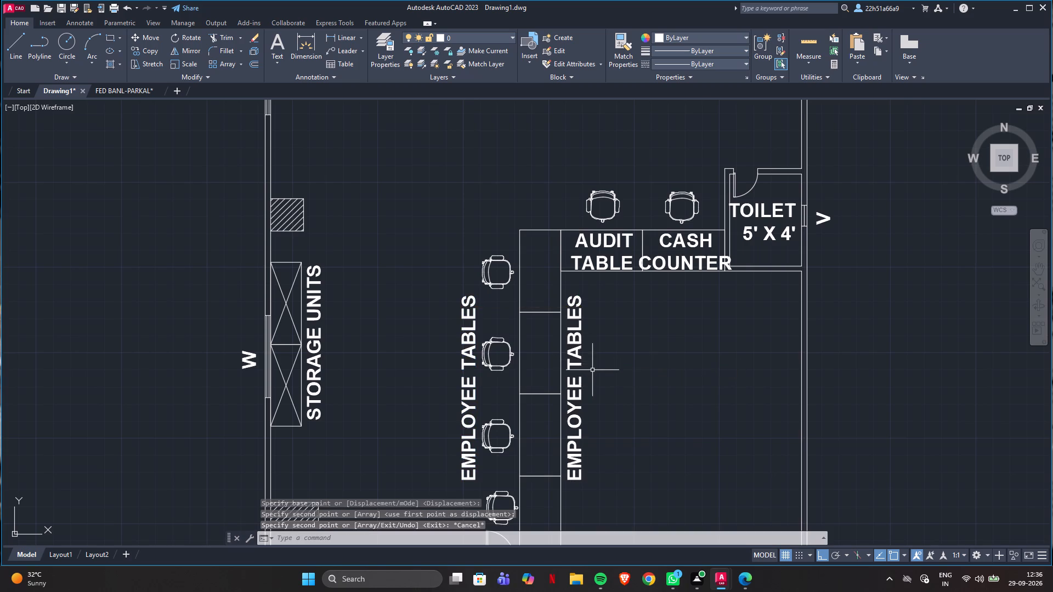
Change the copied EMPLOYEE TABLES label to two lines reading EACH TABLE and 4' X 2'.
{"action": "double_click", "coordinate": [578, 367]}
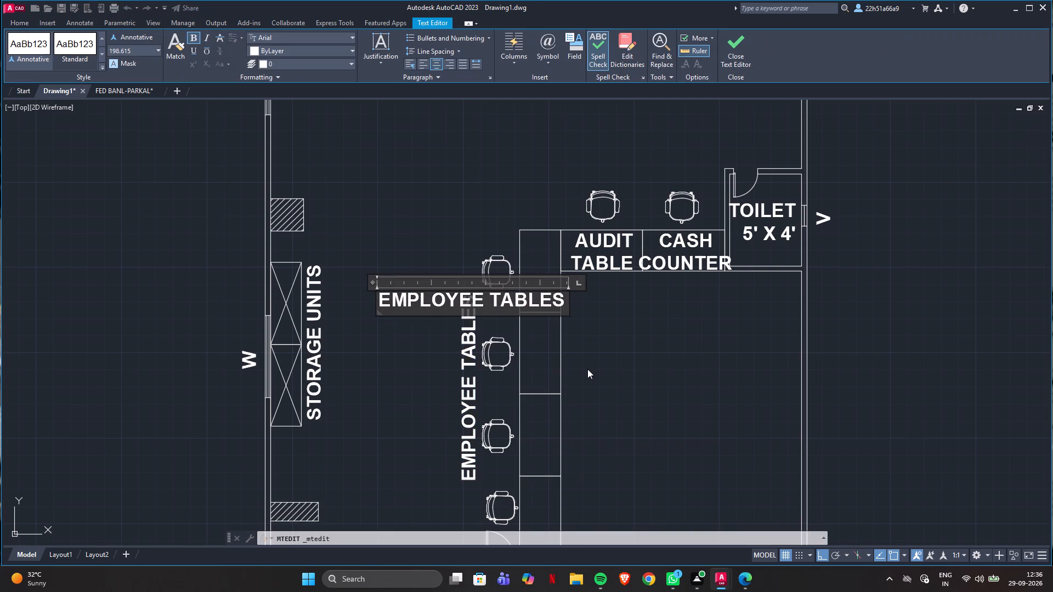
{"action": "key", "text": "ctrl+a"}
{"action": "type", "text": "EACH TABLE"}
{"action": "key", "text": "space"}
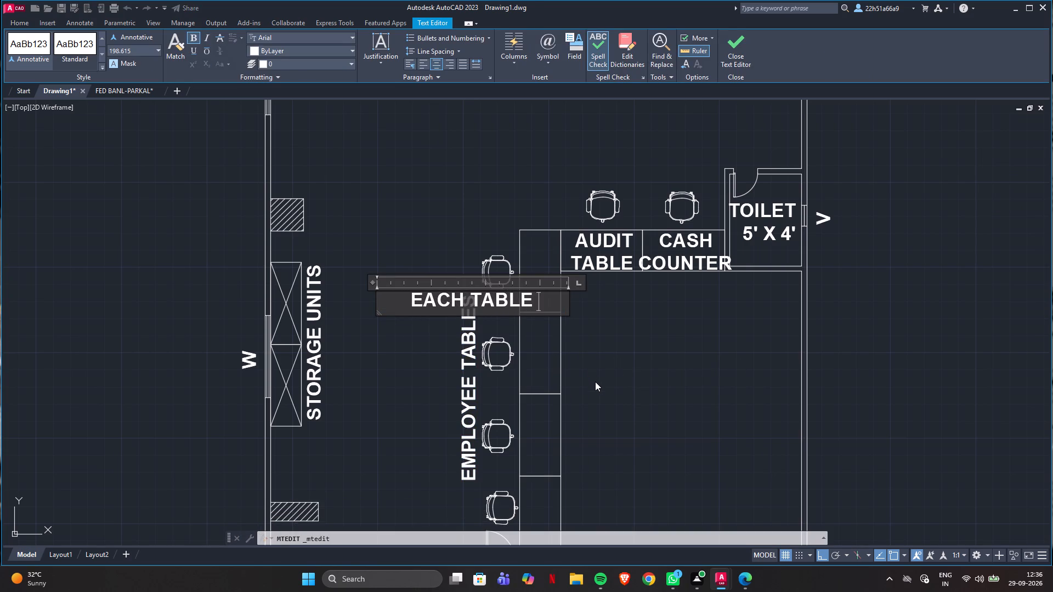
{"action": "key", "text": "shift+Return"}
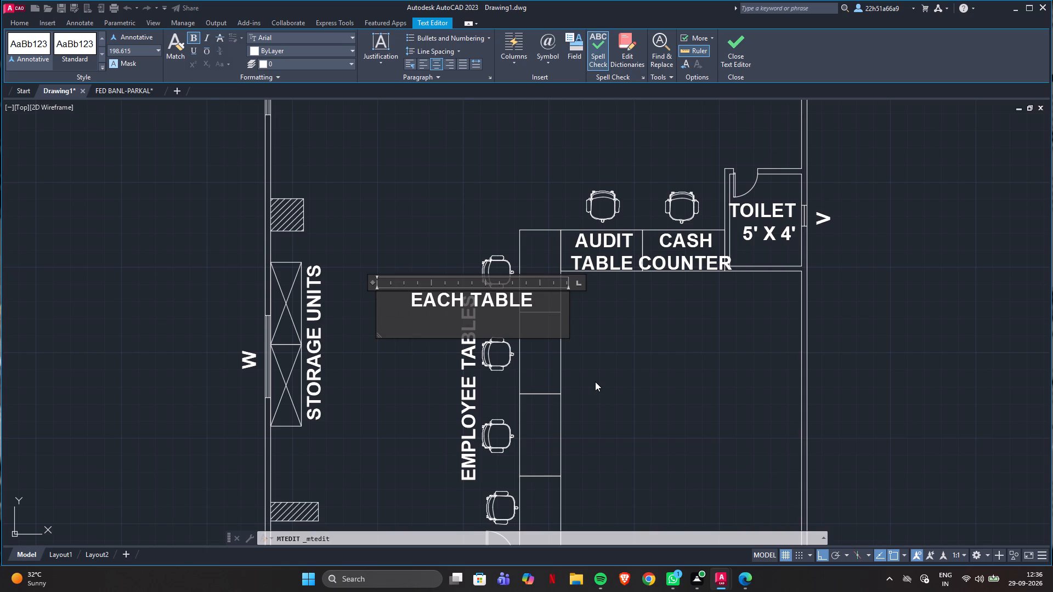
{"action": "type", "text": "4'"}
{"action": "key", "text": "space"}
{"action": "type", "text": "X 2'"}
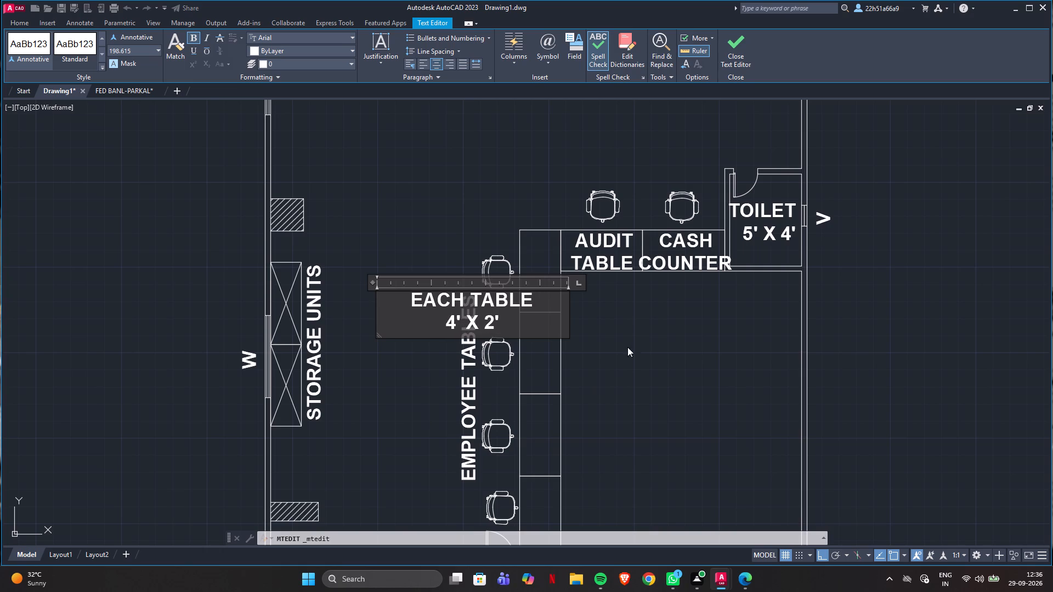
{"action": "left_click", "coordinate": [749, 54]}
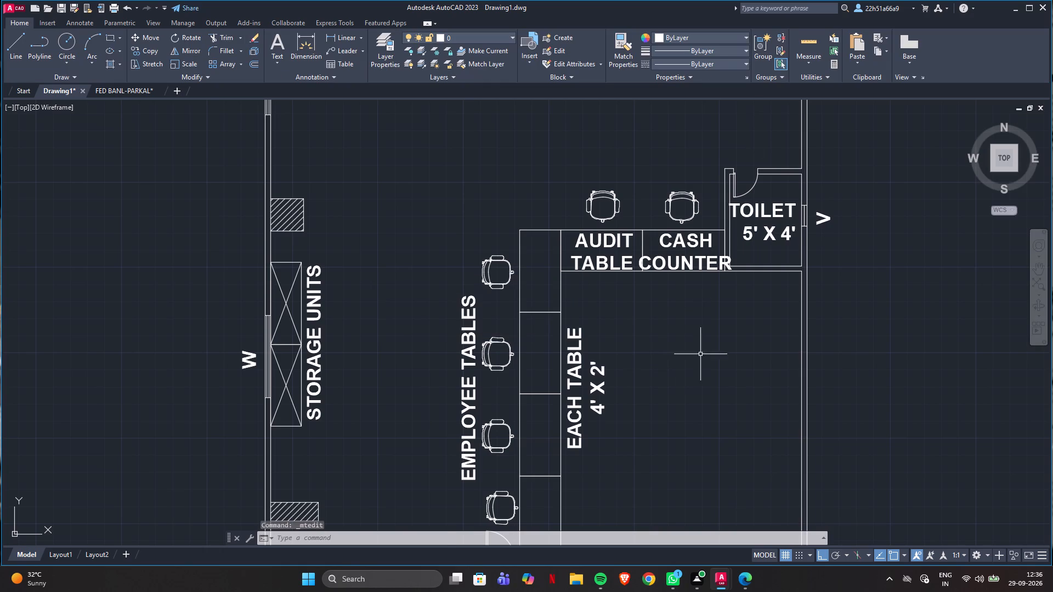
Copy the EACH TABLE 4' X 2' label horizontally to the space beside the STORAGE UNITS label.
{"action": "scroll", "coordinate": [749, 337], "scroll_direction": "down", "scroll_amount": 2}
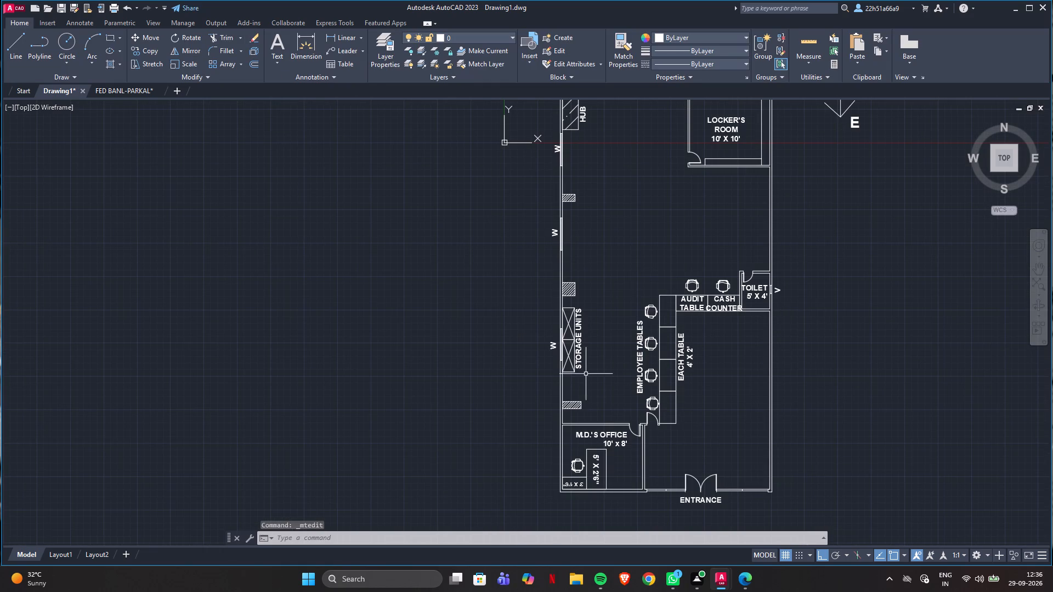
{"action": "scroll", "coordinate": [612, 371], "scroll_direction": "down", "scroll_amount": 1}
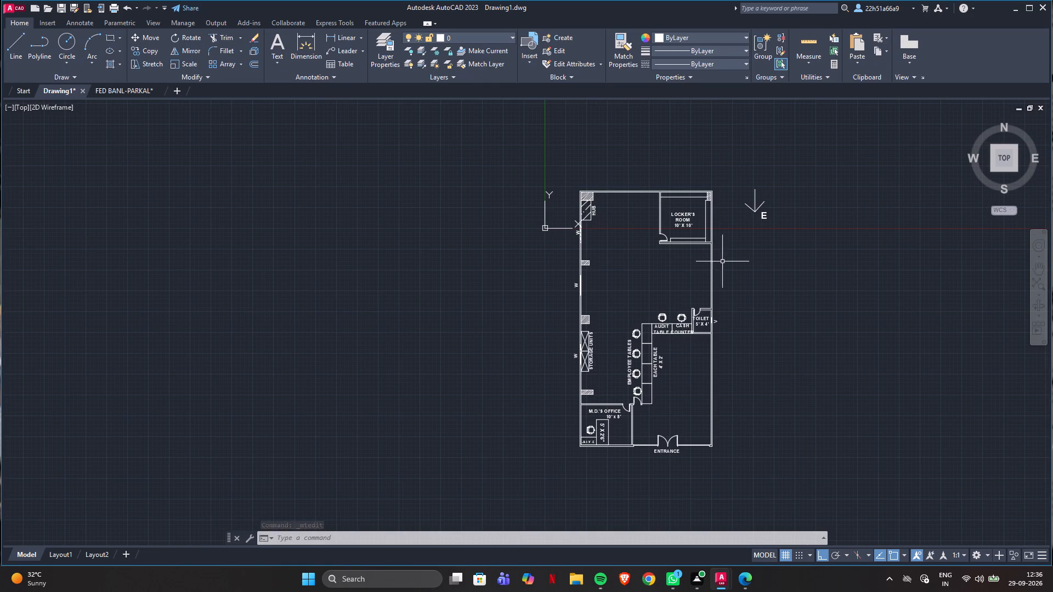
{"action": "scroll", "coordinate": [699, 388], "scroll_direction": "up", "scroll_amount": 2}
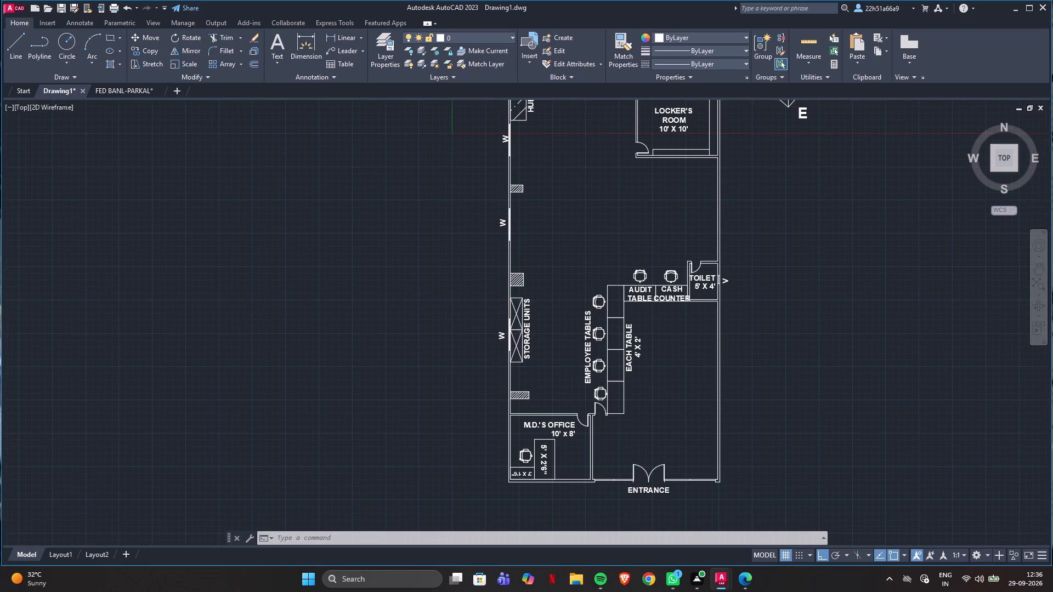
{"action": "left_click", "coordinate": [617, 308]}
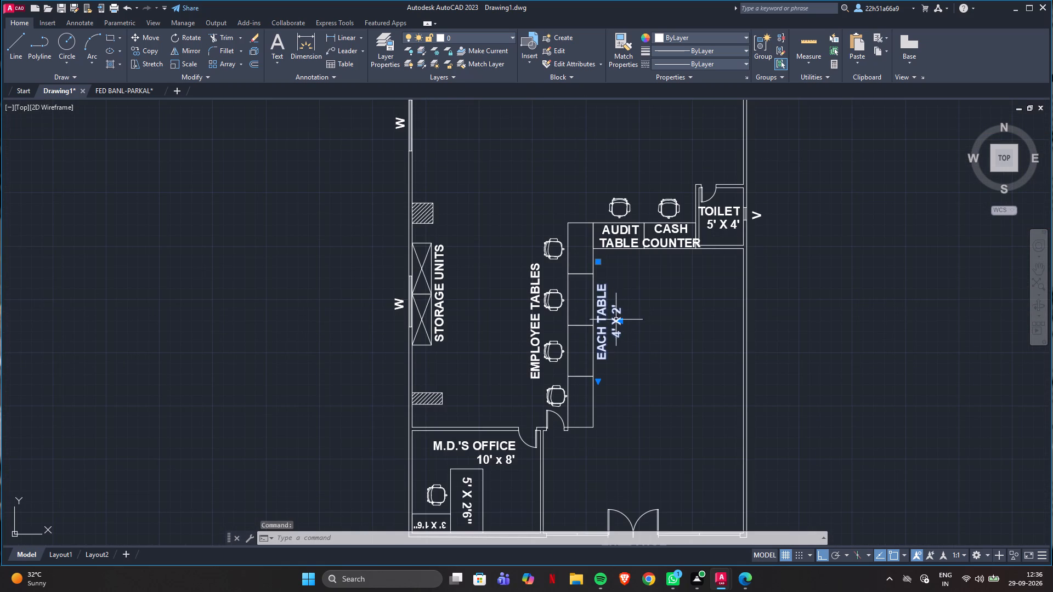
{"action": "type", "text": "CO"}
{"action": "key", "text": "Return"}
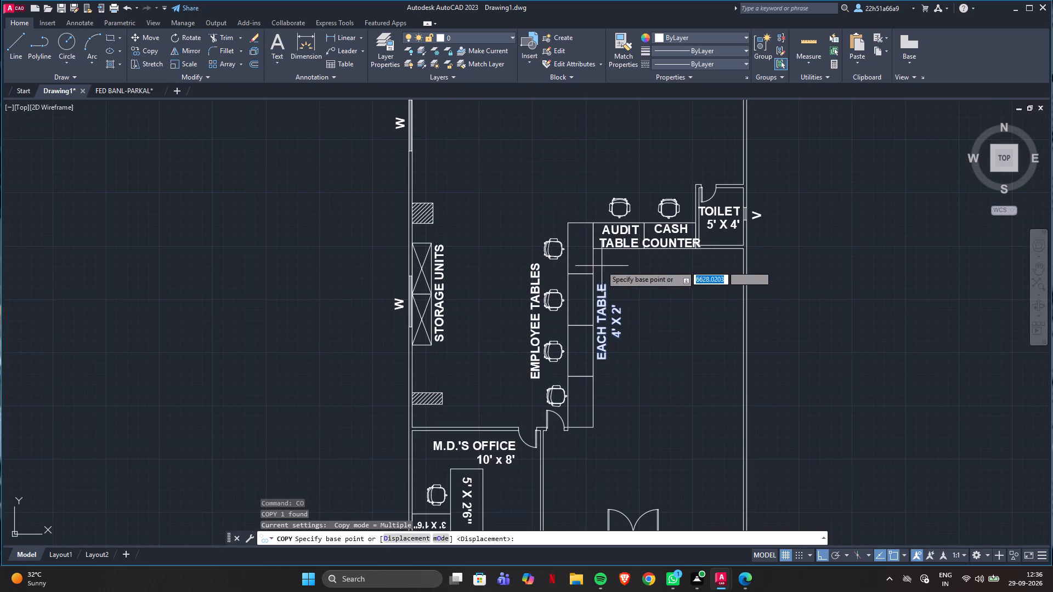
{"action": "left_click", "coordinate": [604, 288]}
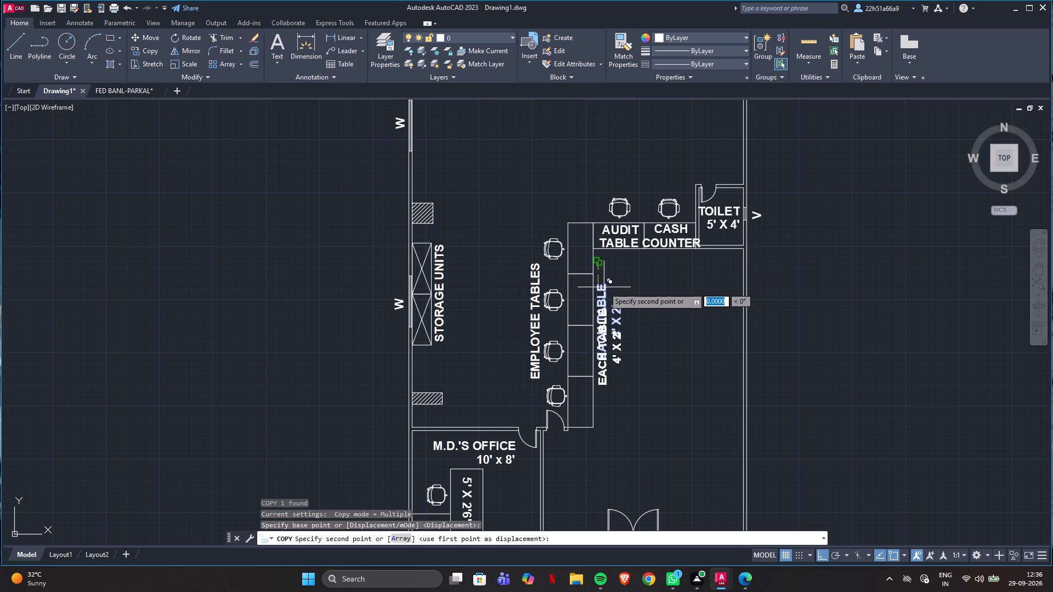
{"action": "left_click", "coordinate": [454, 244]}
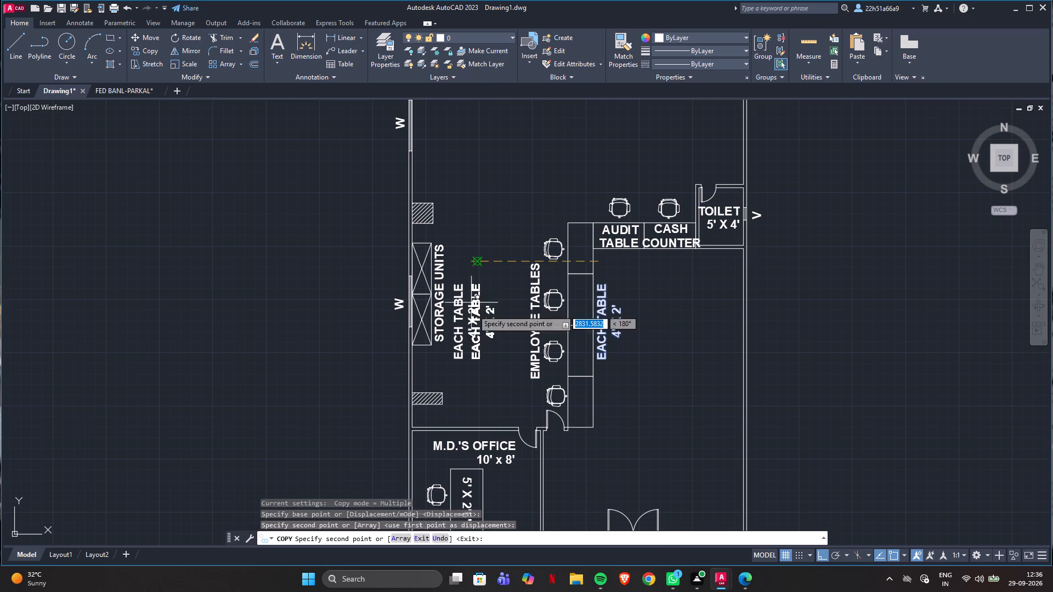
{"action": "key", "text": "Escape"}
Change the copied label beside STORAGE UNITS to read EACH 4' X 1.5'.
{"action": "left_click", "coordinate": [456, 344]}
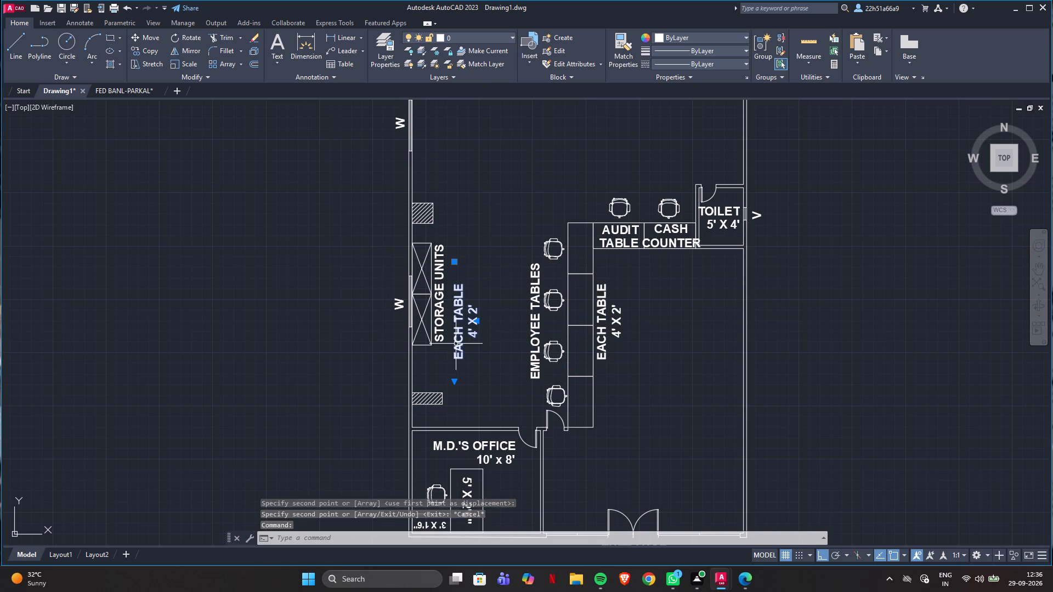
{"action": "double_click", "coordinate": [456, 344]}
{"action": "key", "text": "ctrl+a"}
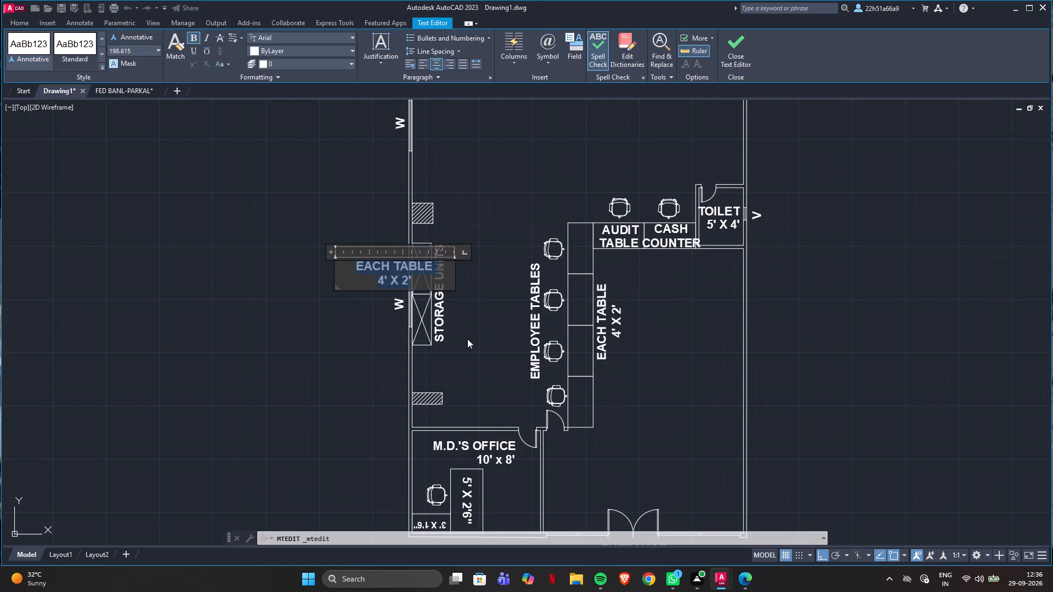
{"action": "type", "text": "EACH"}
{"action": "key", "text": "space"}
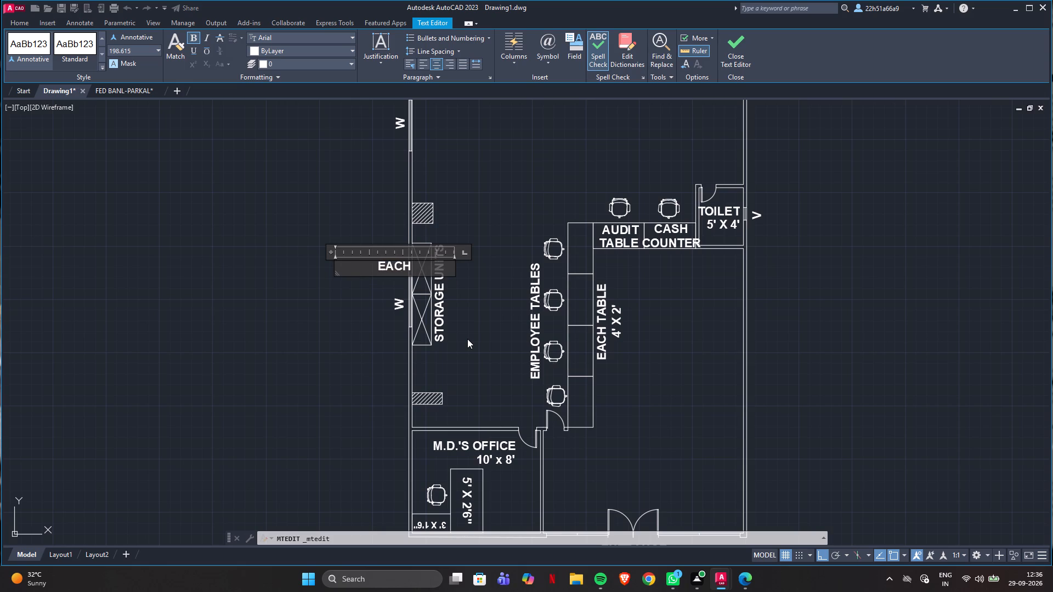
{"action": "type", "text": "4'"}
{"action": "key", "text": "space"}
{"action": "type", "text": "X 1.5"}
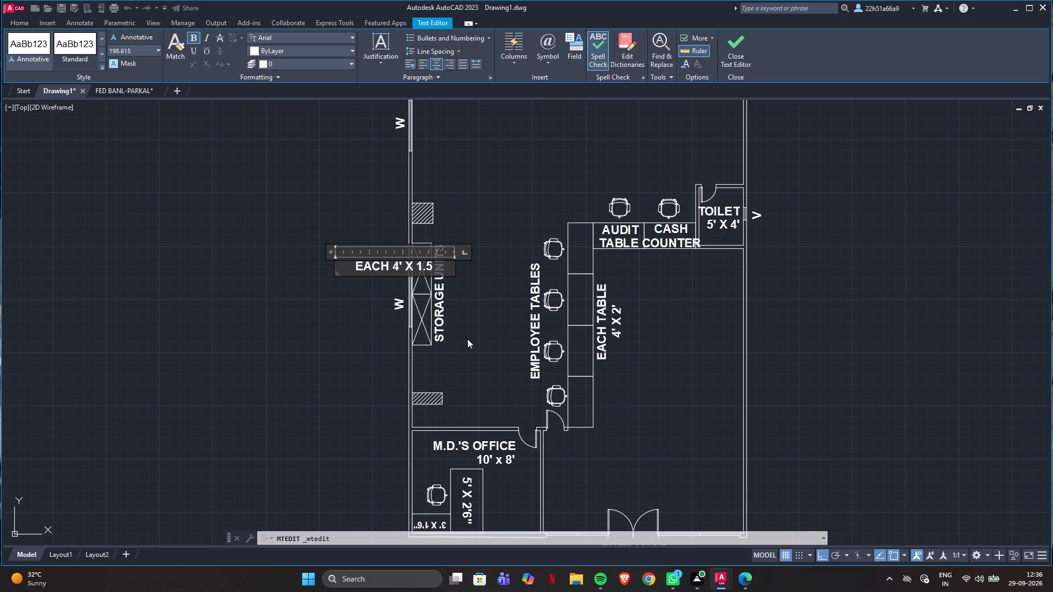
{"action": "key", "text": "apostrophe"}
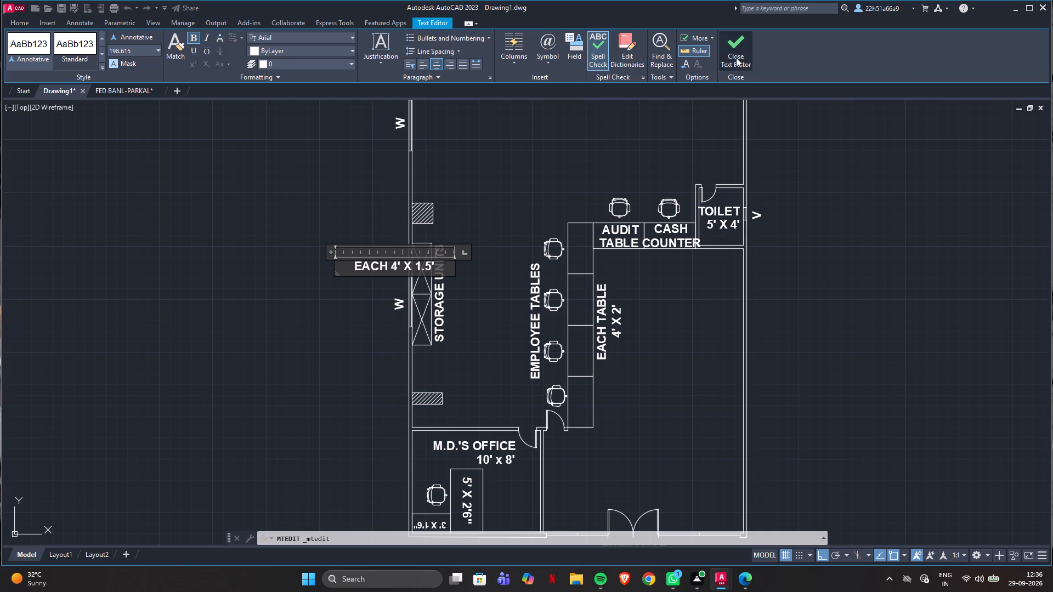
{"action": "left_click", "coordinate": [736, 58]}
With Ortho off, move the EACH 4' X 1.5' label close alongside the STORAGE UNITS label, centred on its length.
{"action": "left_click", "coordinate": [462, 300]}
{"action": "left_click", "coordinate": [461, 299]}
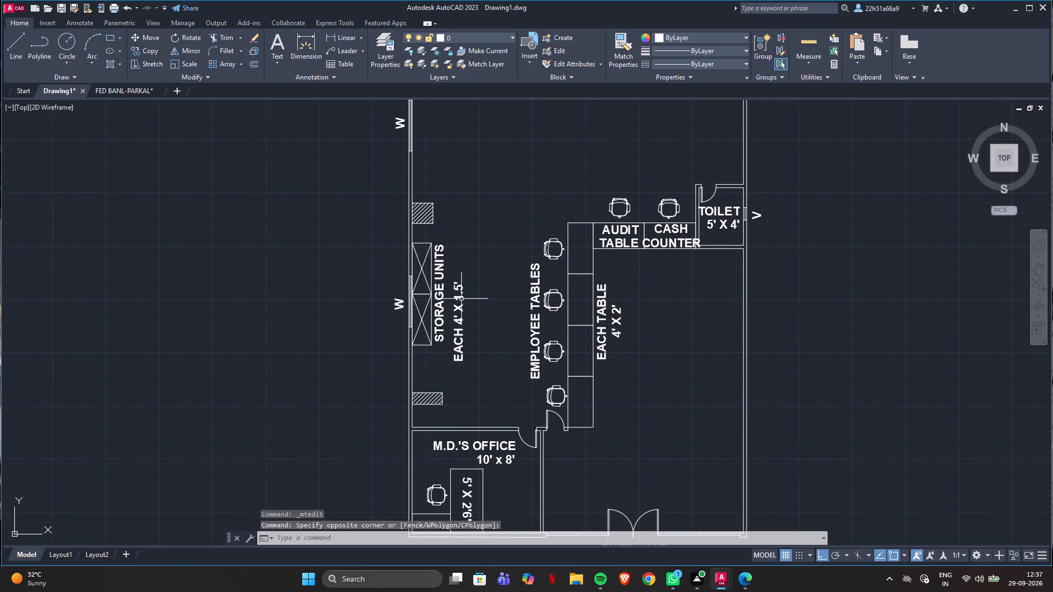
{"action": "left_click", "coordinate": [461, 297]}
{"action": "left_click", "coordinate": [454, 262]}
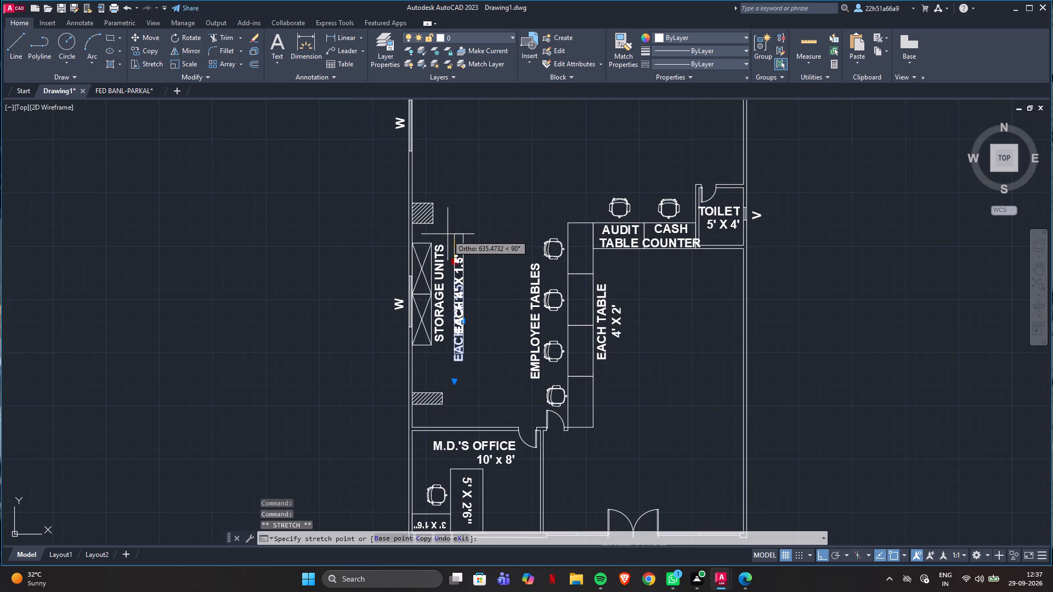
{"action": "key", "text": "ctrl+F8"}
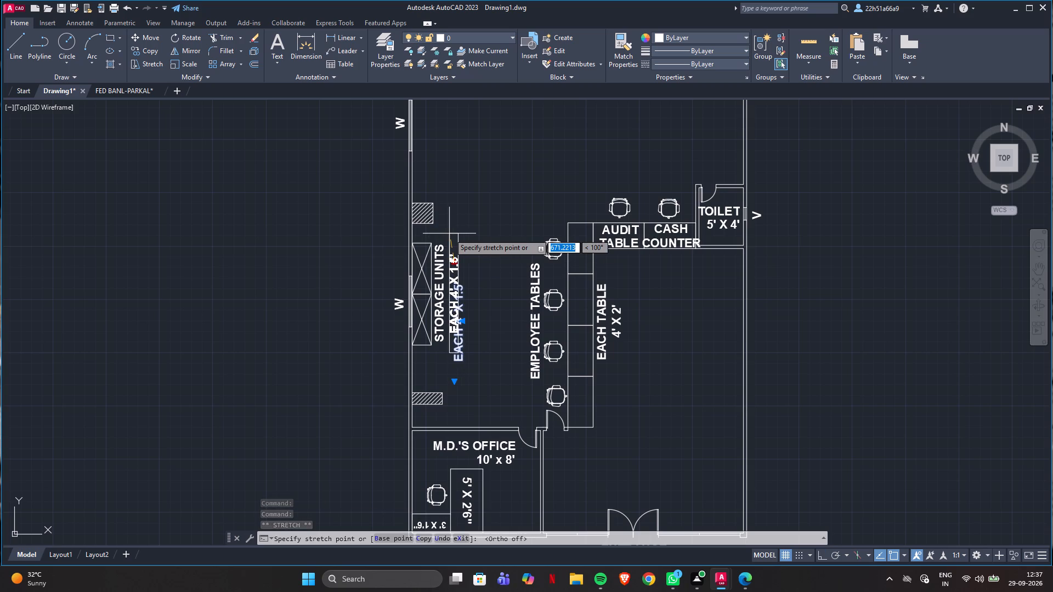
{"action": "scroll", "coordinate": [449, 234], "scroll_direction": "up", "scroll_amount": 2}
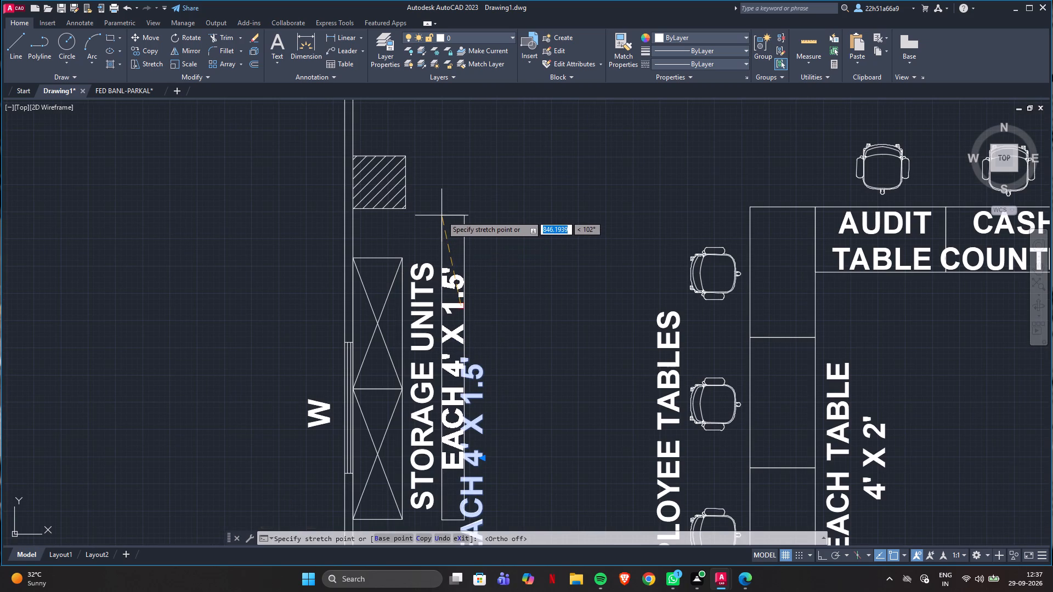
{"action": "left_click", "coordinate": [441, 215]}
{"action": "scroll", "coordinate": [611, 252], "scroll_direction": "down", "scroll_amount": 4}
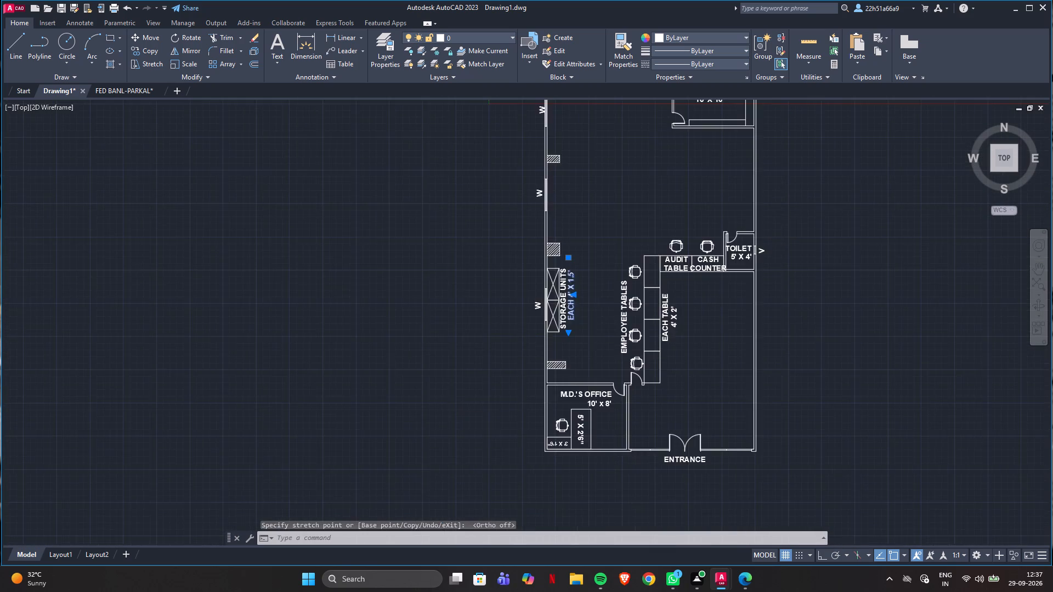
{"action": "scroll", "coordinate": [612, 199], "scroll_direction": "up", "scroll_amount": 2}
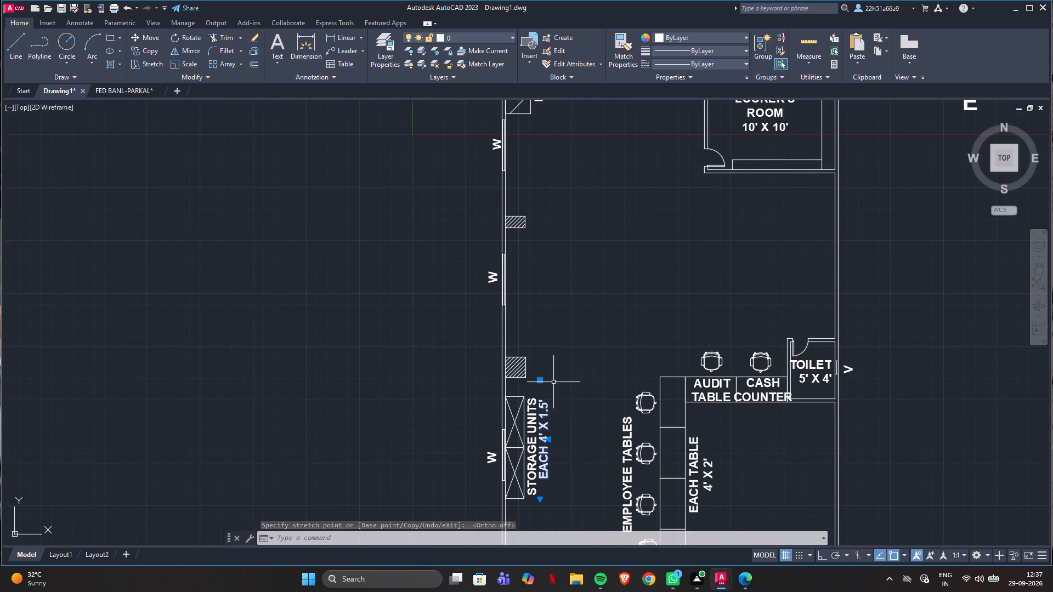
Copy the EACH 4' X 1.5' label from the STORAGE UNITS to the space beside the HUB label.
{"action": "type", "text": "CO"}
{"action": "key", "text": "Return"}
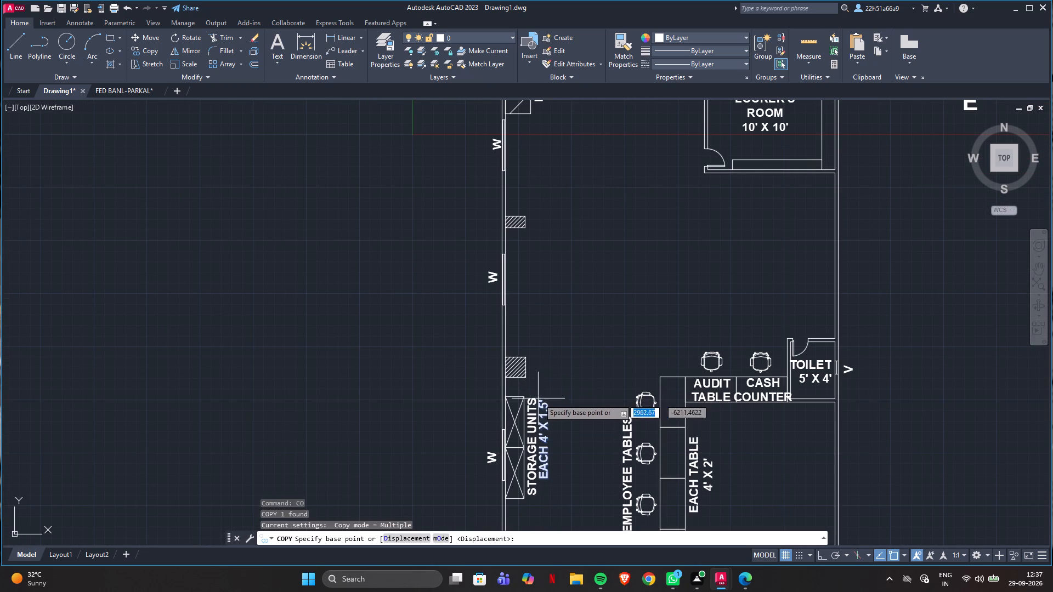
{"action": "left_click", "coordinate": [547, 406]}
{"action": "scroll", "coordinate": [587, 210], "scroll_direction": "down", "scroll_amount": 2}
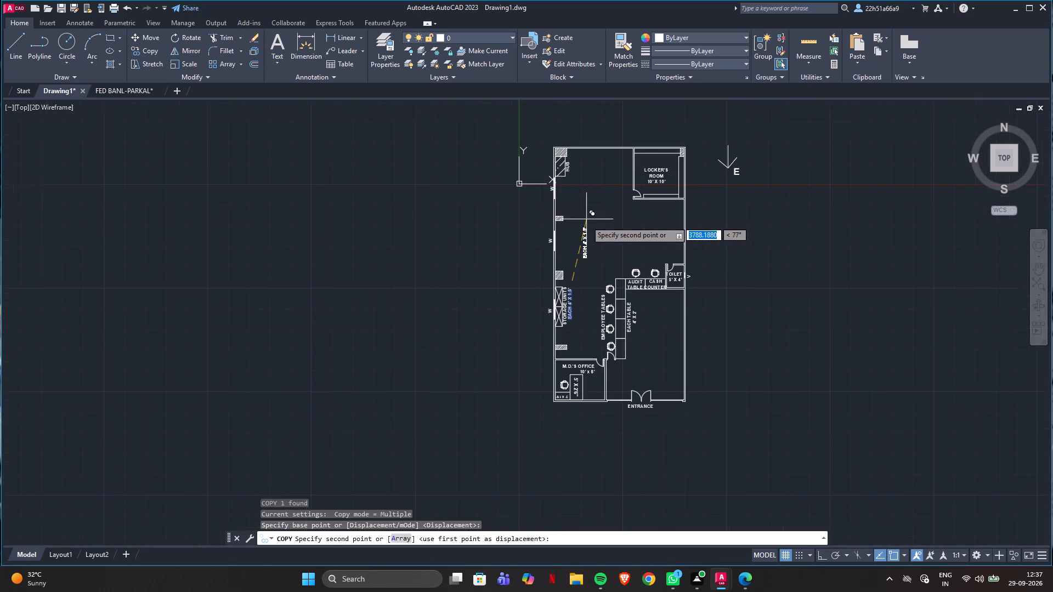
{"action": "scroll", "coordinate": [587, 164], "scroll_direction": "up", "scroll_amount": 2}
{"action": "scroll", "coordinate": [560, 127], "scroll_direction": "up", "scroll_amount": 2}
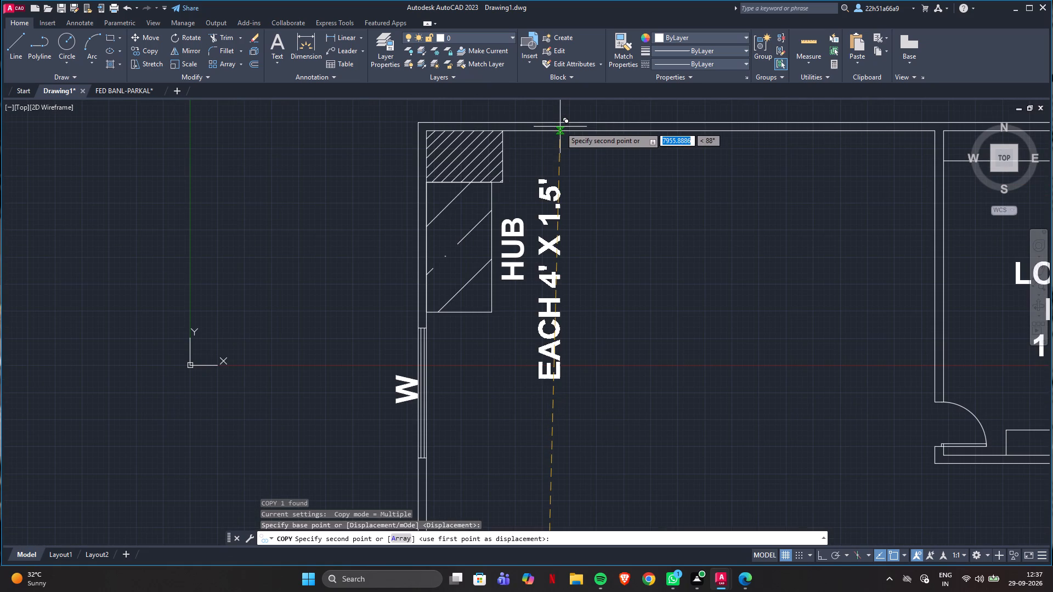
{"action": "left_click", "coordinate": [555, 100]}
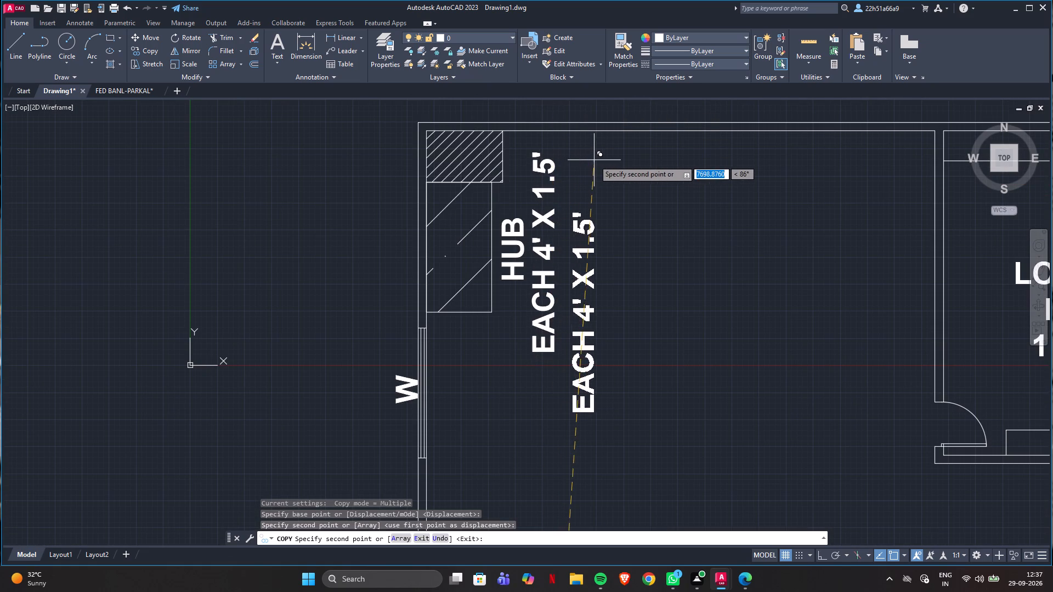
{"action": "key", "text": "Escape"}
Change the copied label beside HUB to read 4' X 2'.
{"action": "double_click", "coordinate": [538, 220]}
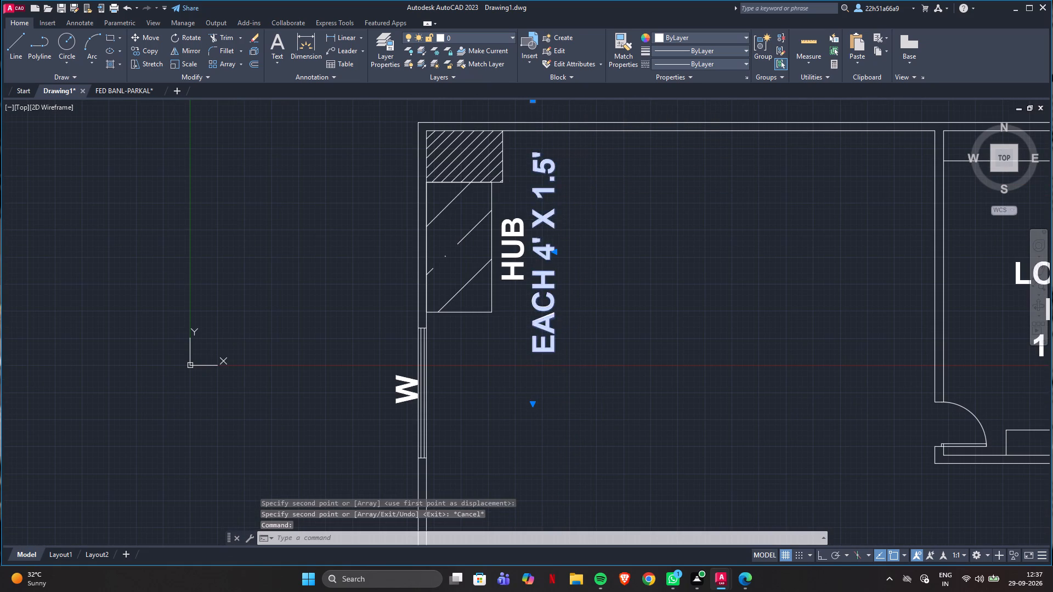
{"action": "key", "text": "ctrl+a"}
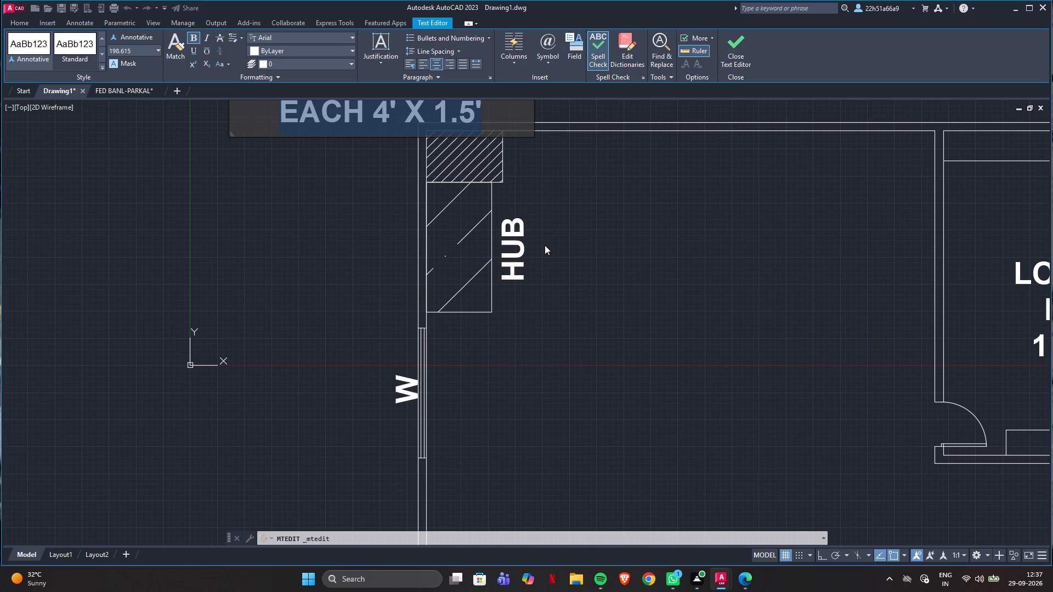
{"action": "type", "text": "4'"}
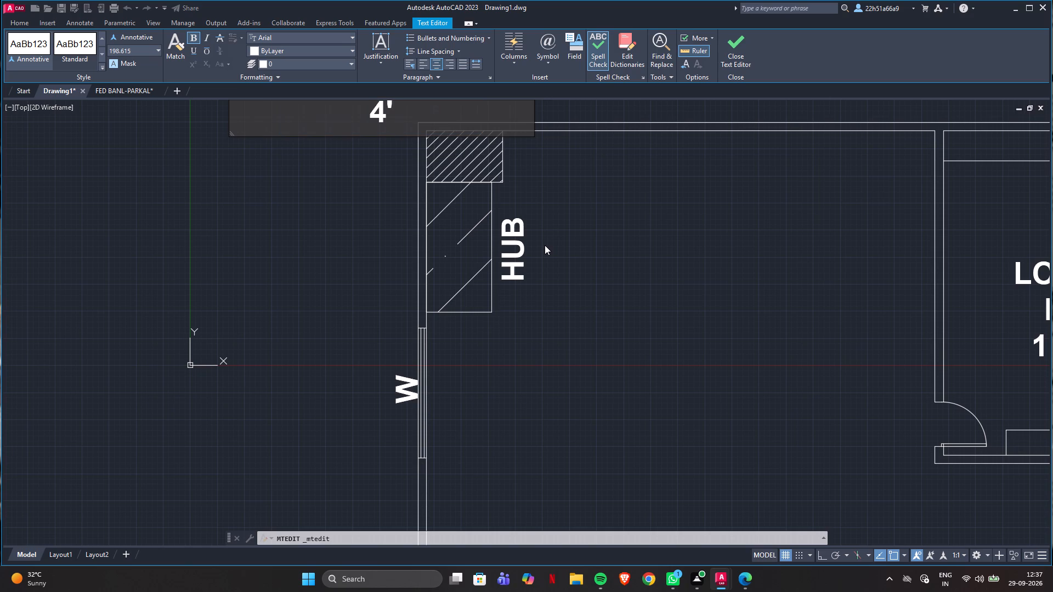
{"action": "key", "text": "space"}
{"action": "type", "text": "X 2'"}
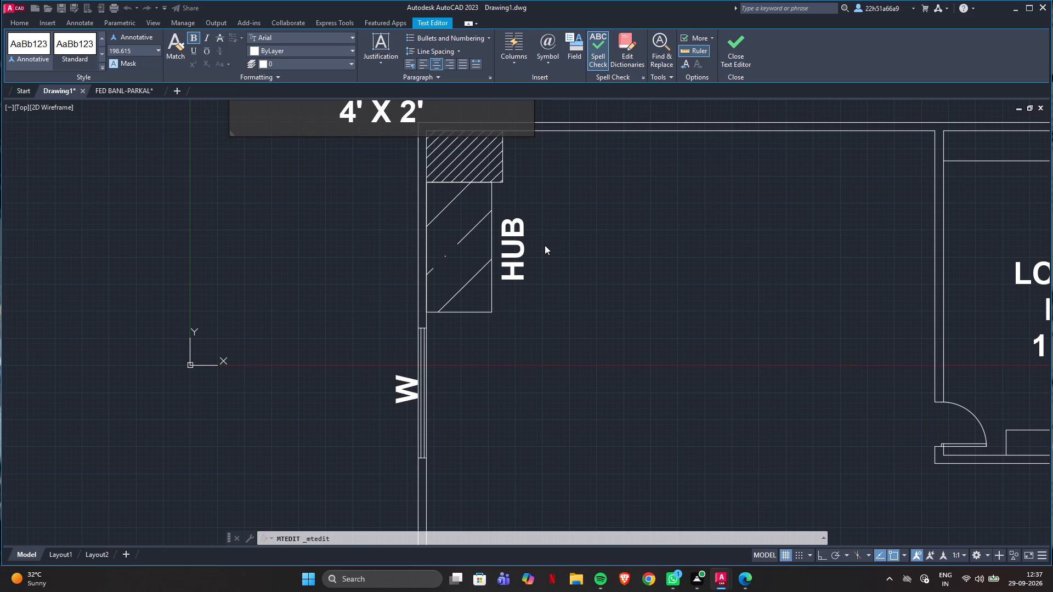
{"action": "left_click", "coordinate": [733, 50]}
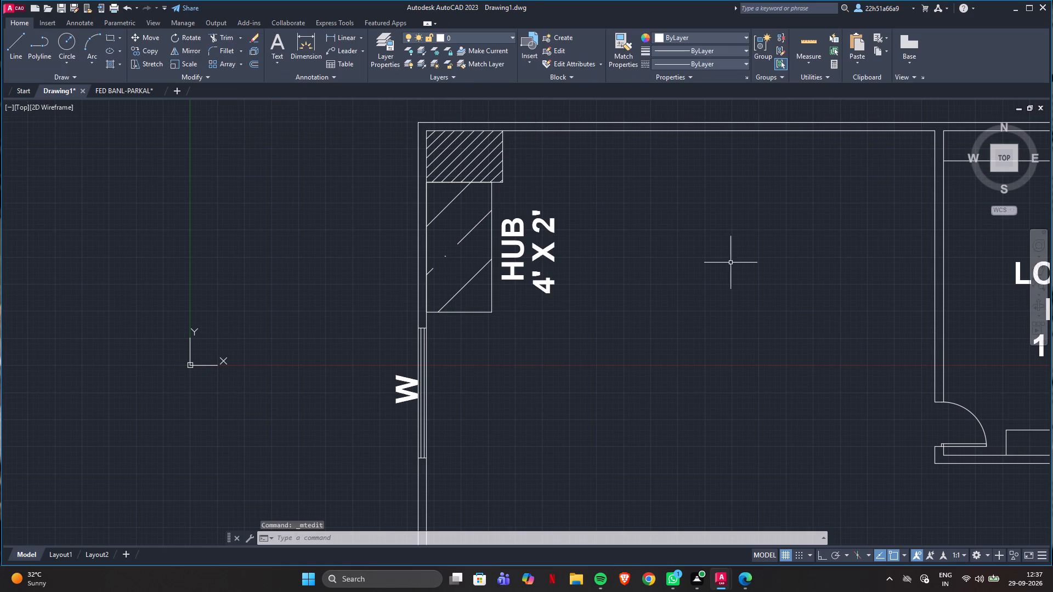
Draw a rectangular border enclosing the whole floor plan and the E direction arrow, leaving a margin on all sides.
{"action": "scroll", "coordinate": [649, 293], "scroll_direction": "down", "scroll_amount": 1}
{"action": "scroll", "coordinate": [687, 332], "scroll_direction": "down", "scroll_amount": 1}
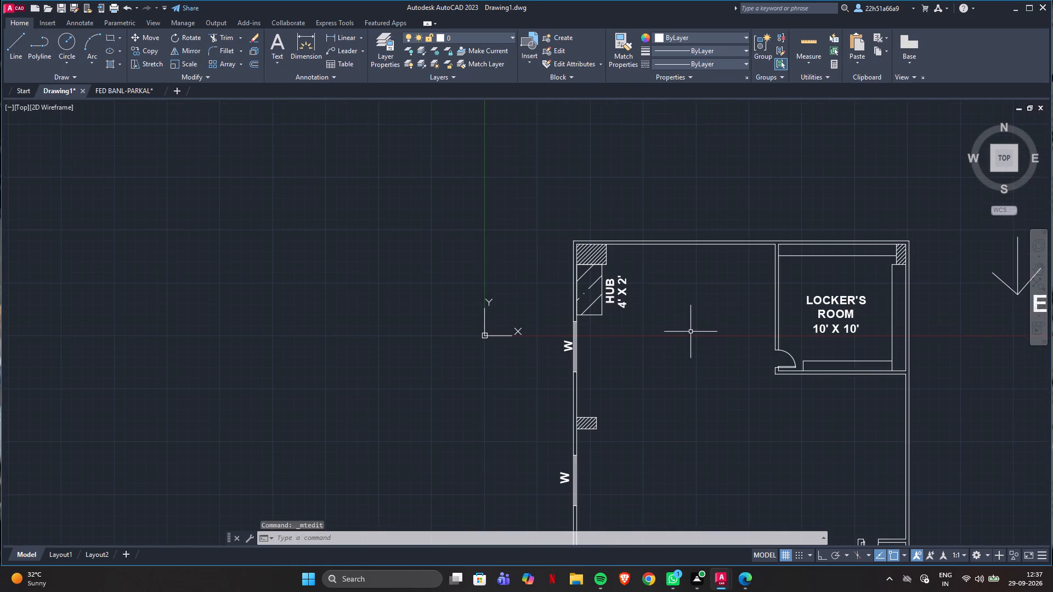
{"action": "scroll", "coordinate": [931, 352], "scroll_direction": "down", "scroll_amount": 2}
{"action": "scroll", "coordinate": [818, 493], "scroll_direction": "down", "scroll_amount": 3}
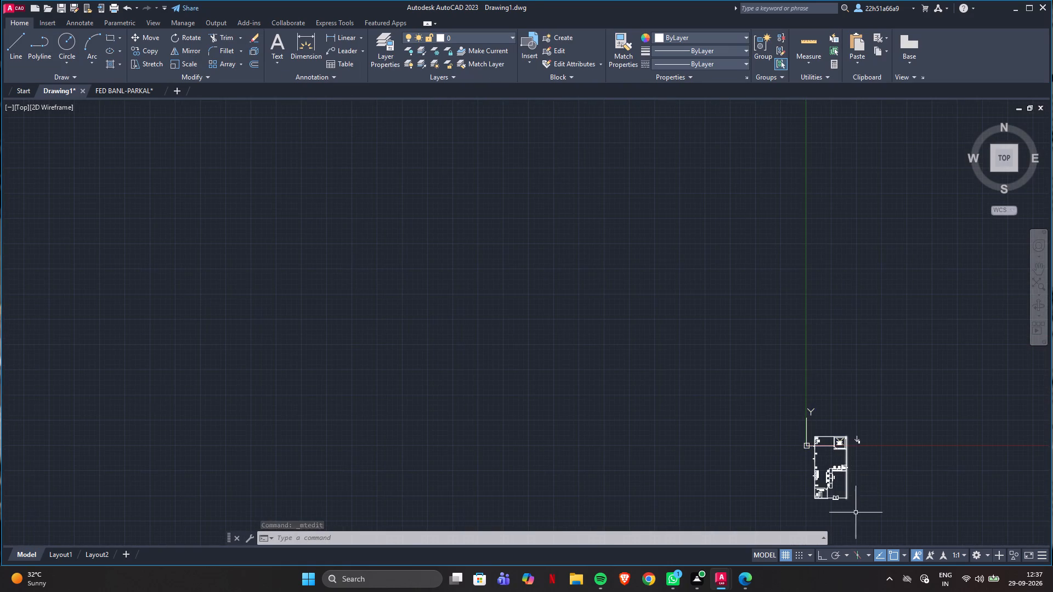
{"action": "scroll", "coordinate": [869, 530], "scroll_direction": "up", "scroll_amount": 3}
{"action": "scroll", "coordinate": [786, 417], "scroll_direction": "up", "scroll_amount": 2}
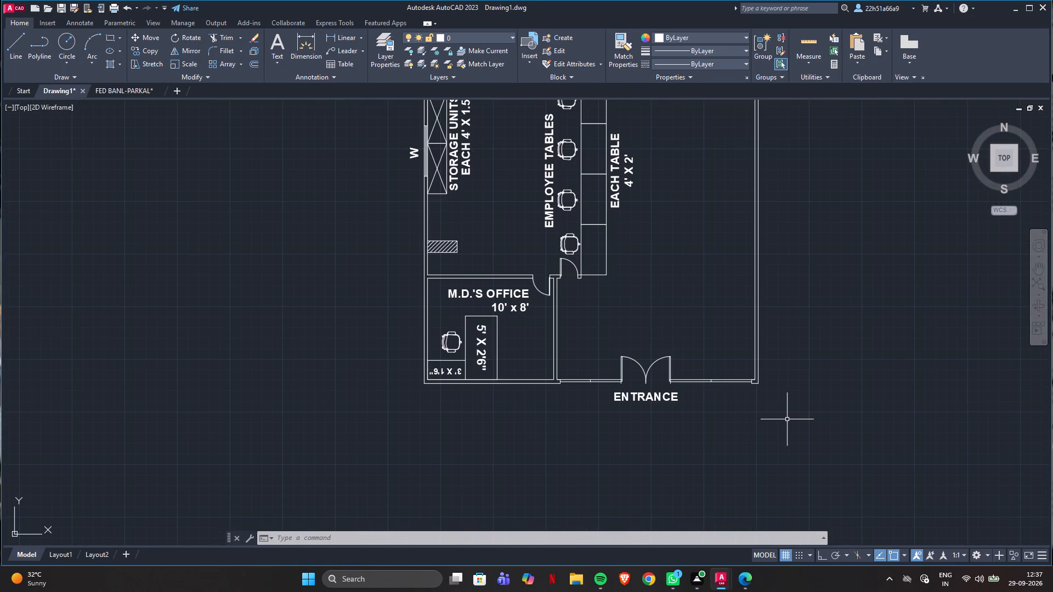
{"action": "scroll", "coordinate": [765, 518], "scroll_direction": "down", "scroll_amount": 1}
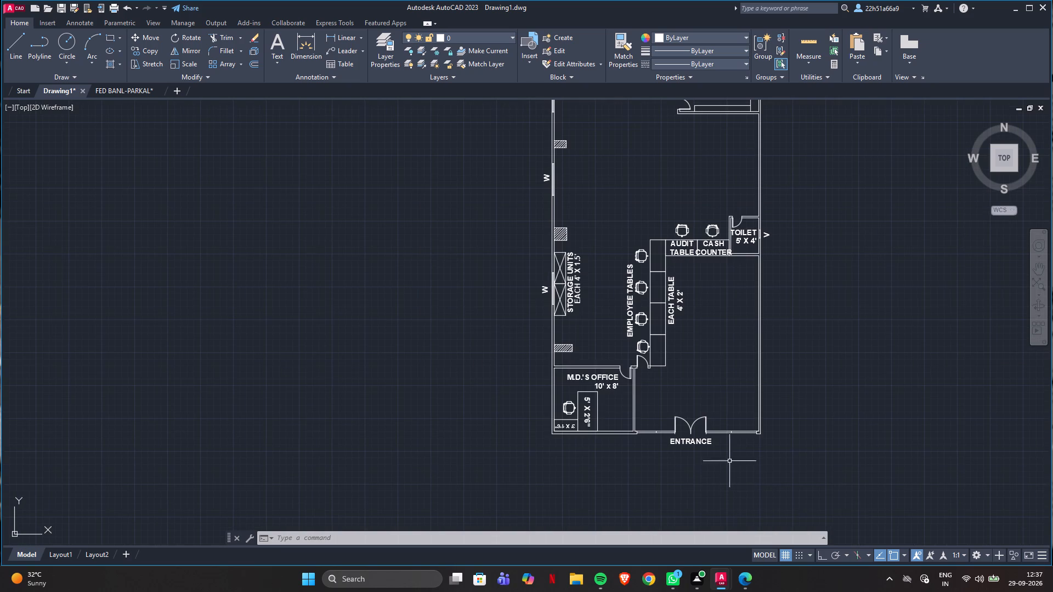
{"action": "scroll", "coordinate": [757, 392], "scroll_direction": "down", "scroll_amount": 1}
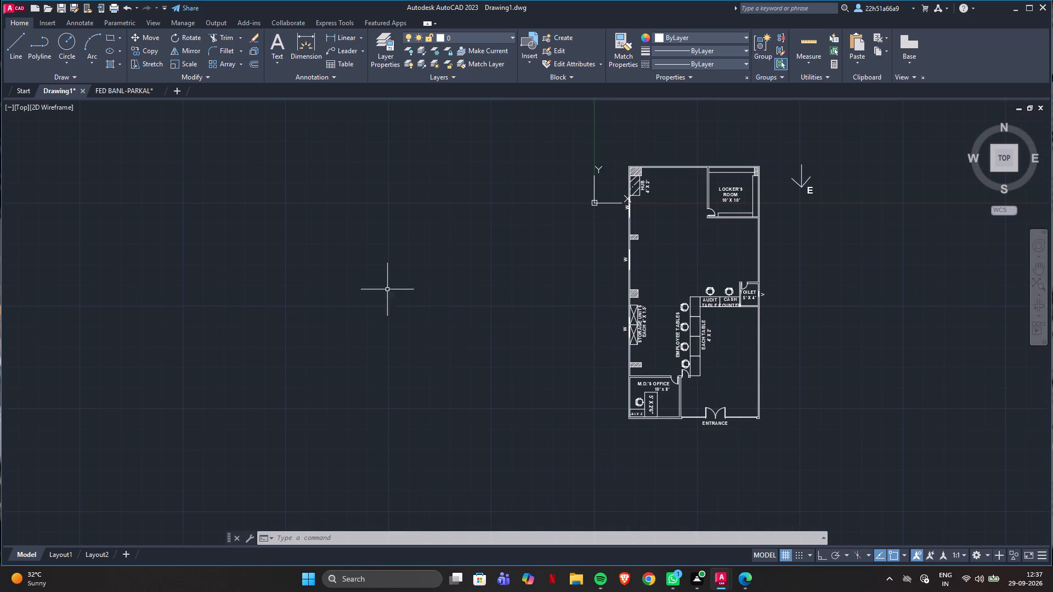
{"action": "left_click", "coordinate": [106, 38]}
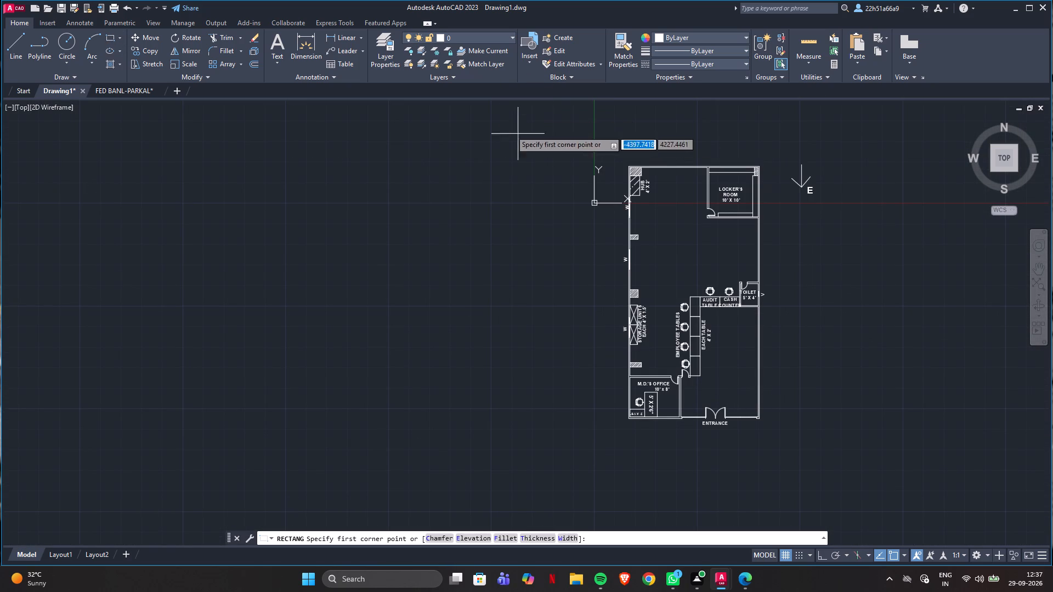
{"action": "left_click", "coordinate": [507, 130]}
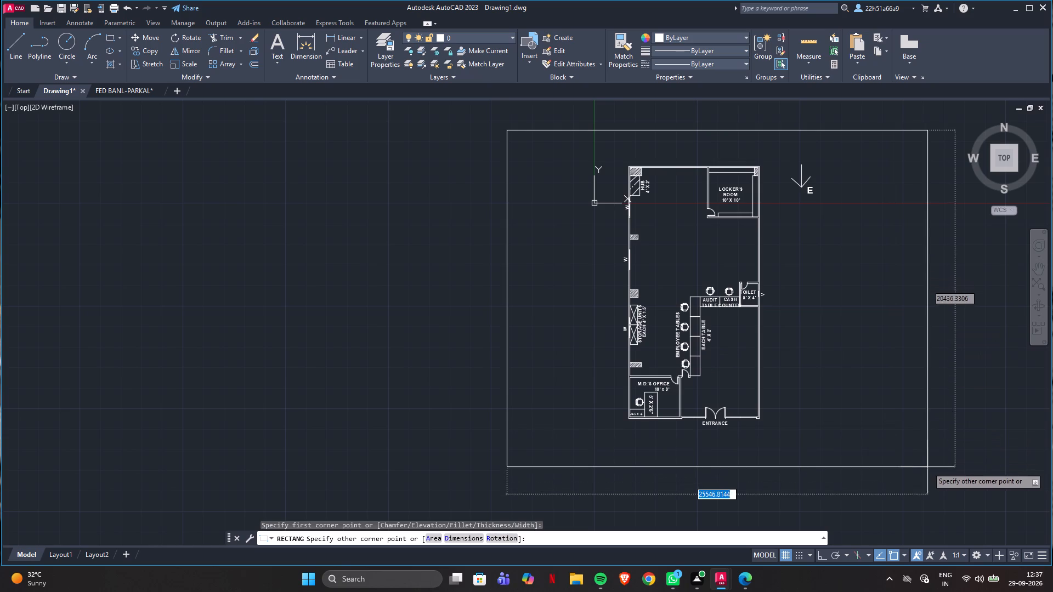
{"action": "left_click", "coordinate": [908, 442]}
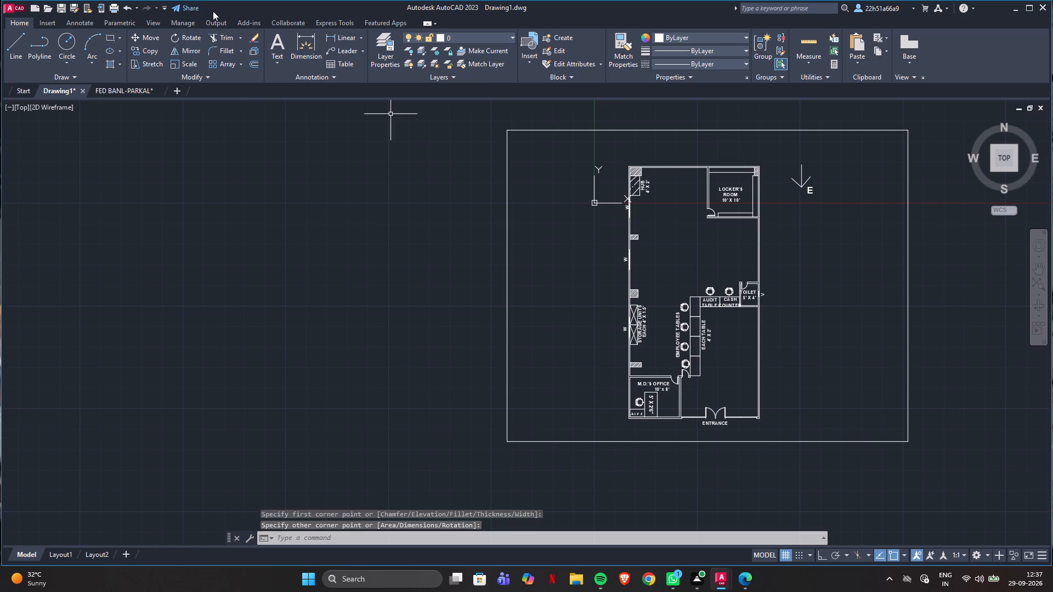
Copy the FED BANK - PARKAL title from the FED BANL-PARKAL drawing and paste it above the plan in Drawing1, inside the border.
{"action": "left_click", "coordinate": [124, 87]}
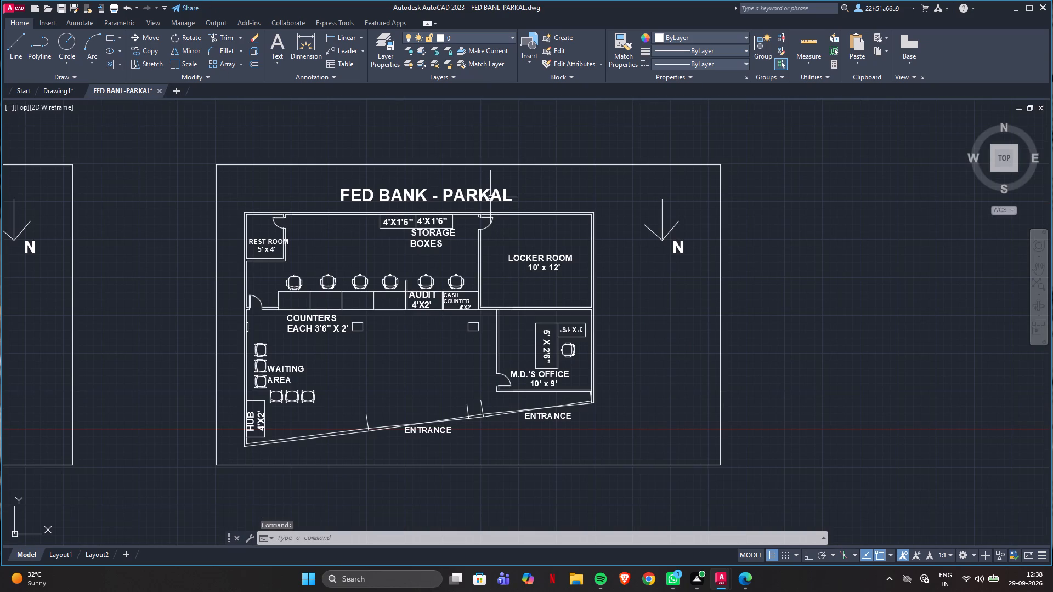
{"action": "left_click", "coordinate": [490, 197]}
{"action": "key", "text": "ctrl+c"}
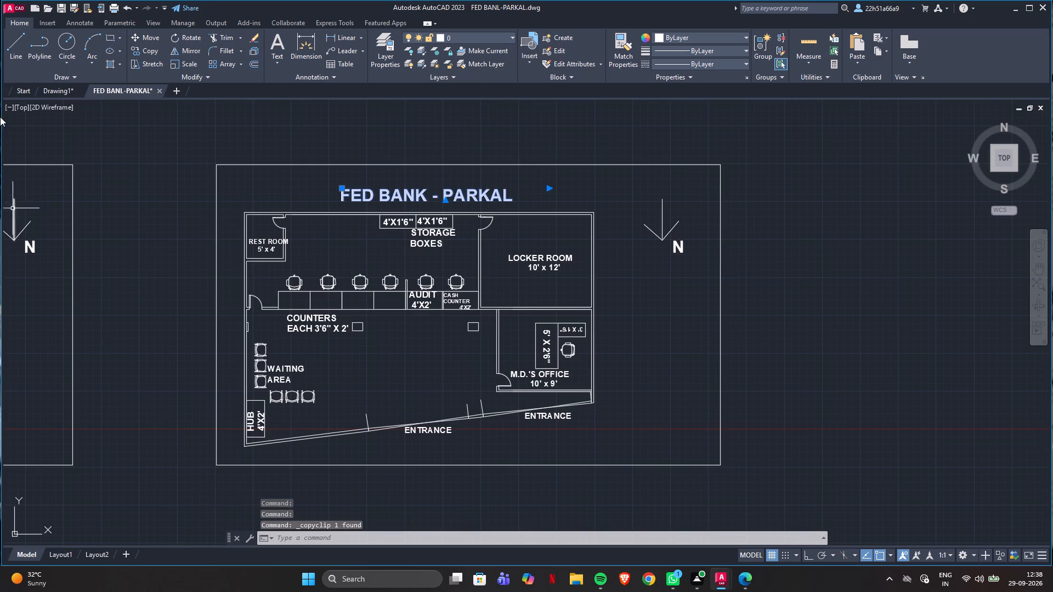
{"action": "left_click", "coordinate": [51, 87]}
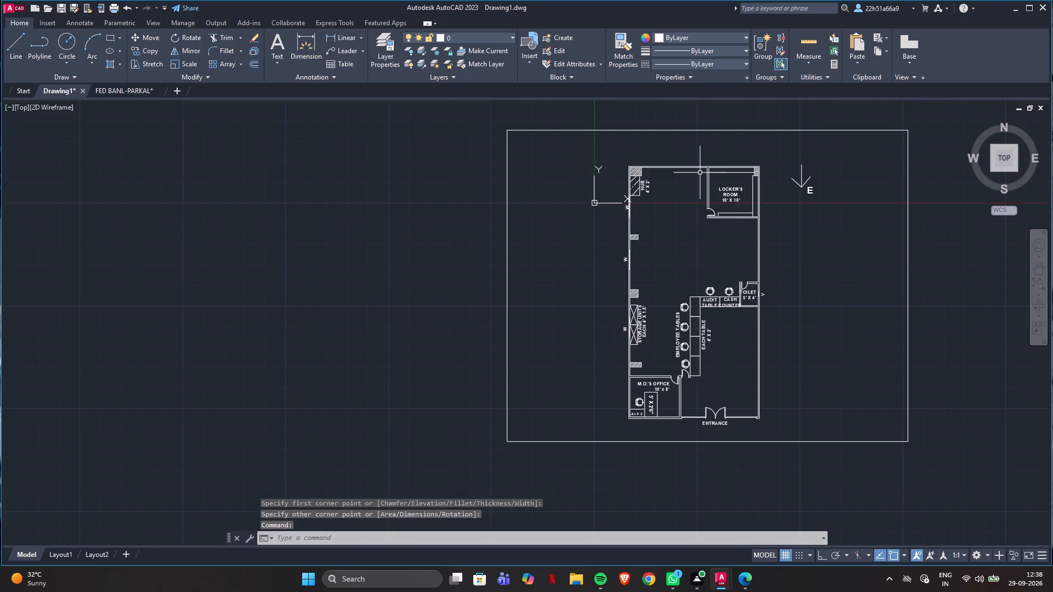
{"action": "key", "text": "ctrl+v"}
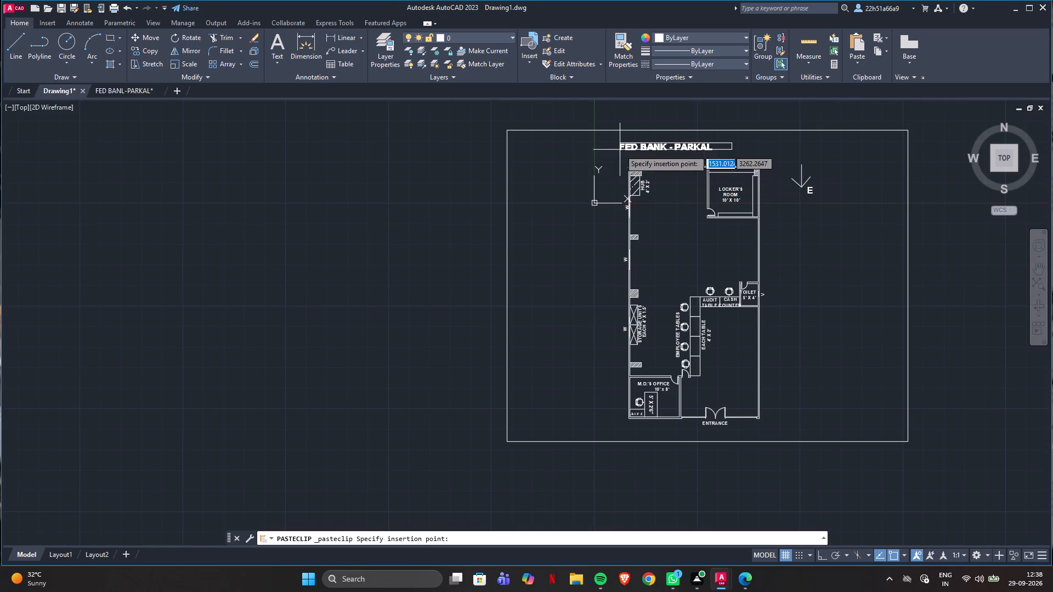
{"action": "left_click", "coordinate": [640, 146]}
Change the pasted title to read FED BANK - KARMINAGAR and widen its text frame to fit on one line.
{"action": "double_click", "coordinate": [700, 143]}
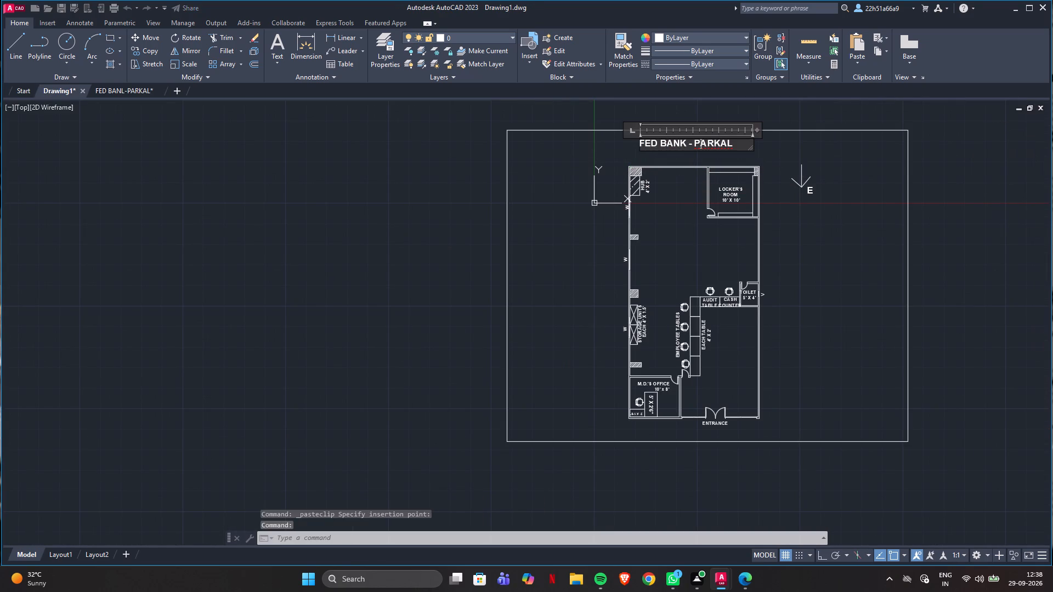
{"action": "left_click", "coordinate": [737, 145]}
{"action": "left_click_drag", "start_coordinate": [735, 144], "coordinate": [697, 147]}
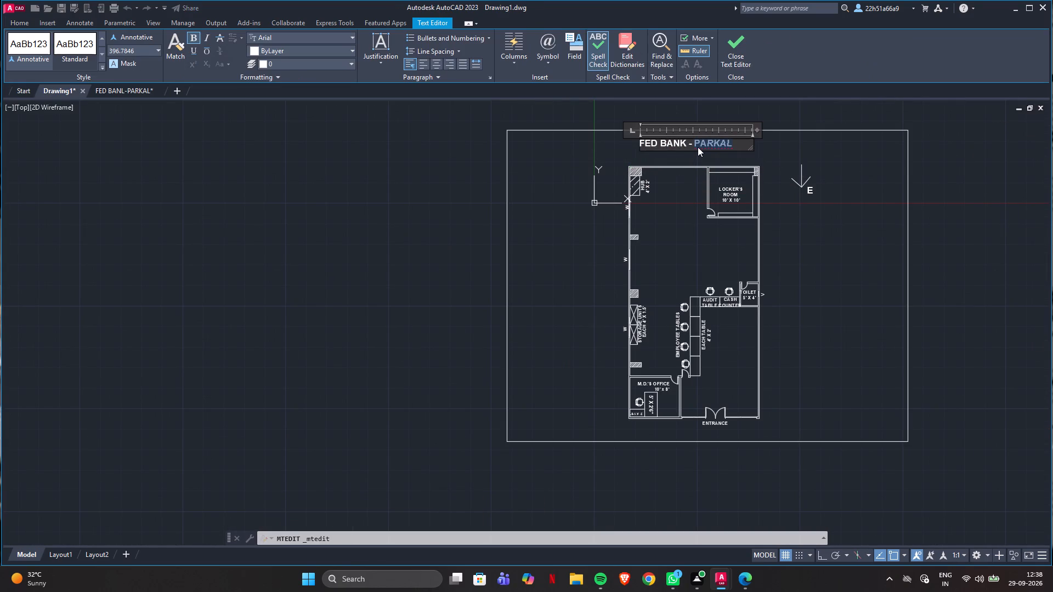
{"action": "type", "text": "kA"}
{"action": "key", "text": "BackSpace"}
{"action": "key", "text": "BackSpace"}
{"action": "type", "text": "KA"}
{"action": "type", "text": "RMI"}
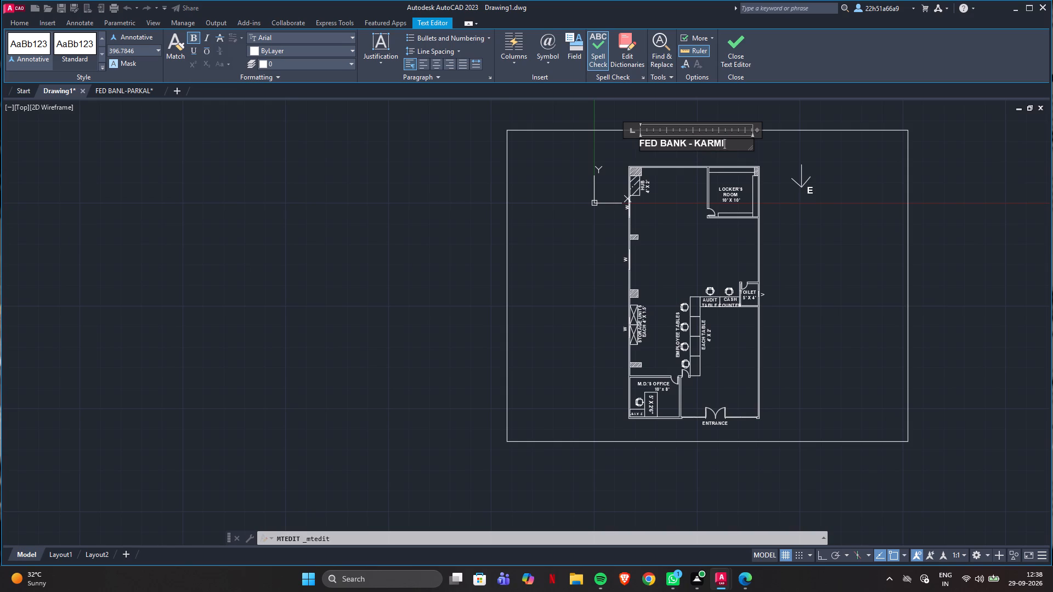
{"action": "key", "text": "n"}
{"action": "type", "text": "AGAR"}
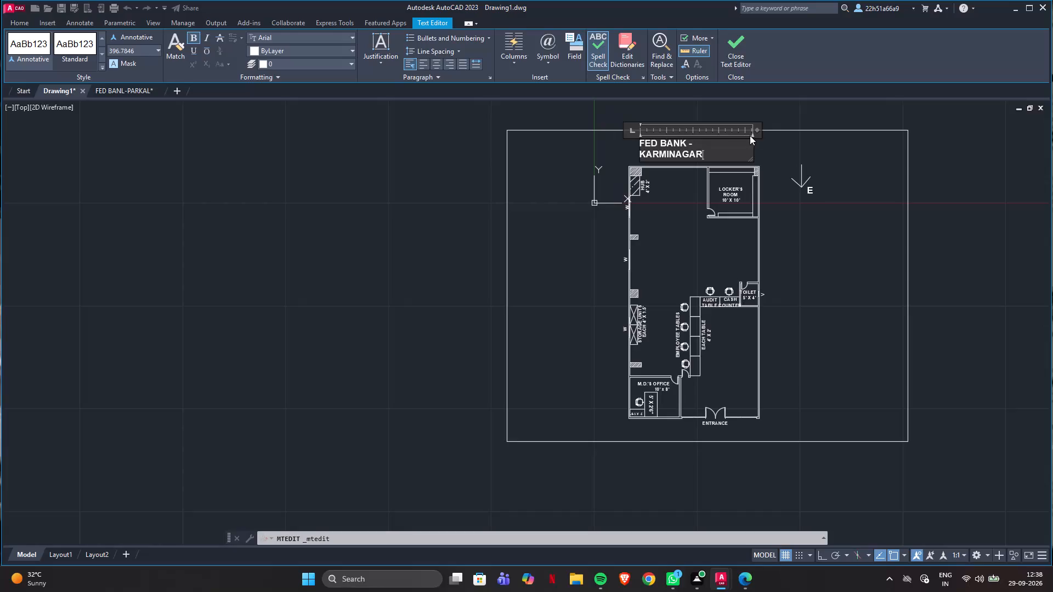
{"action": "left_click_drag", "start_coordinate": [756, 129], "coordinate": [795, 131]}
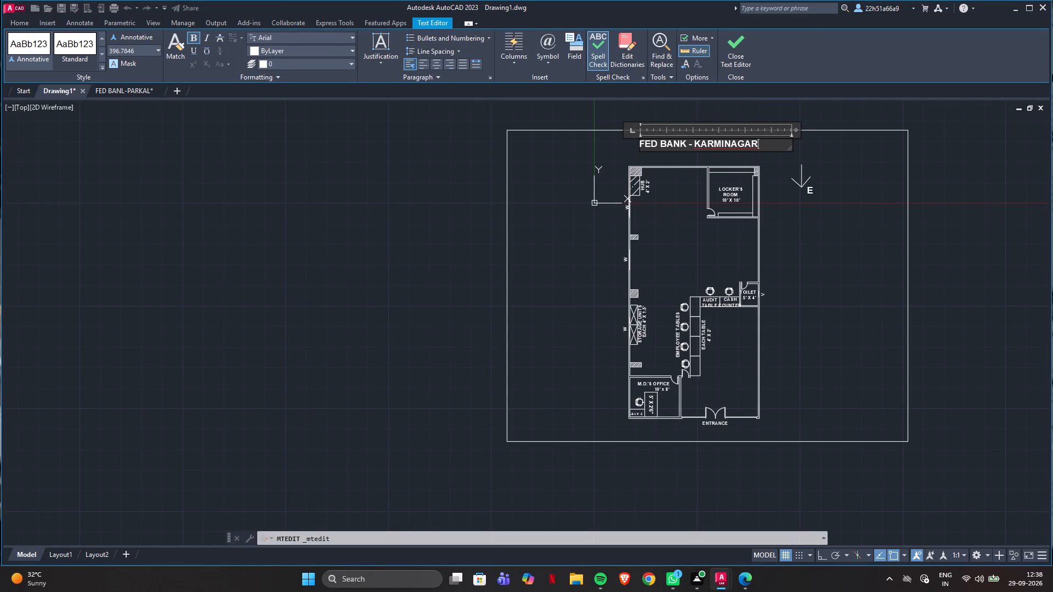
Set the whole title's text height to 500 and then 700, and widen its text frame to fit on one line.
{"action": "left_click_drag", "start_coordinate": [773, 140], "coordinate": [606, 151]}
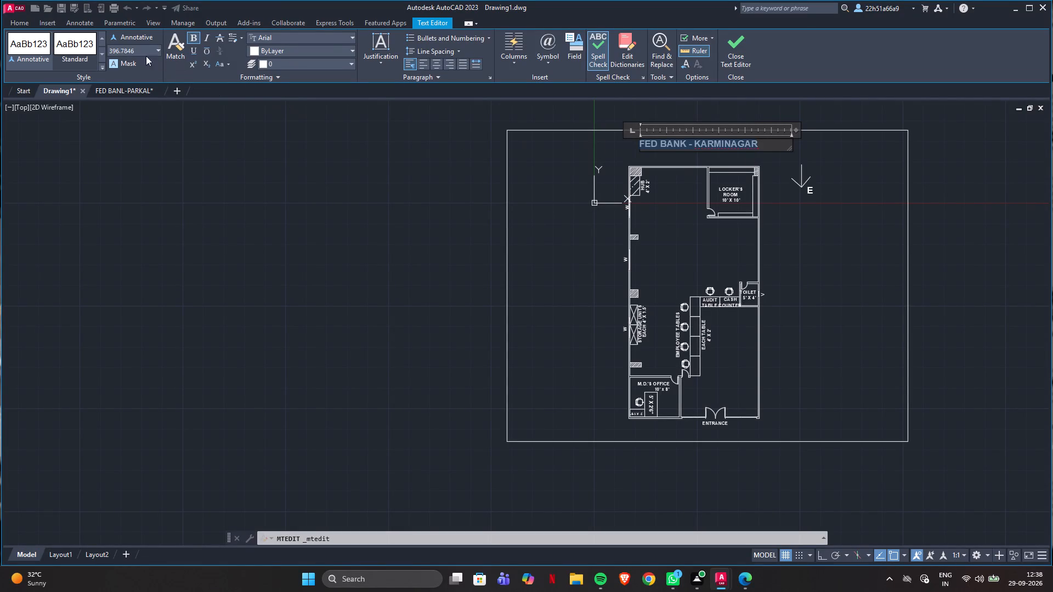
{"action": "left_click", "coordinate": [142, 48]}
{"action": "key", "text": "5"}
{"action": "type", "text": "00"}
{"action": "key", "text": "Return"}
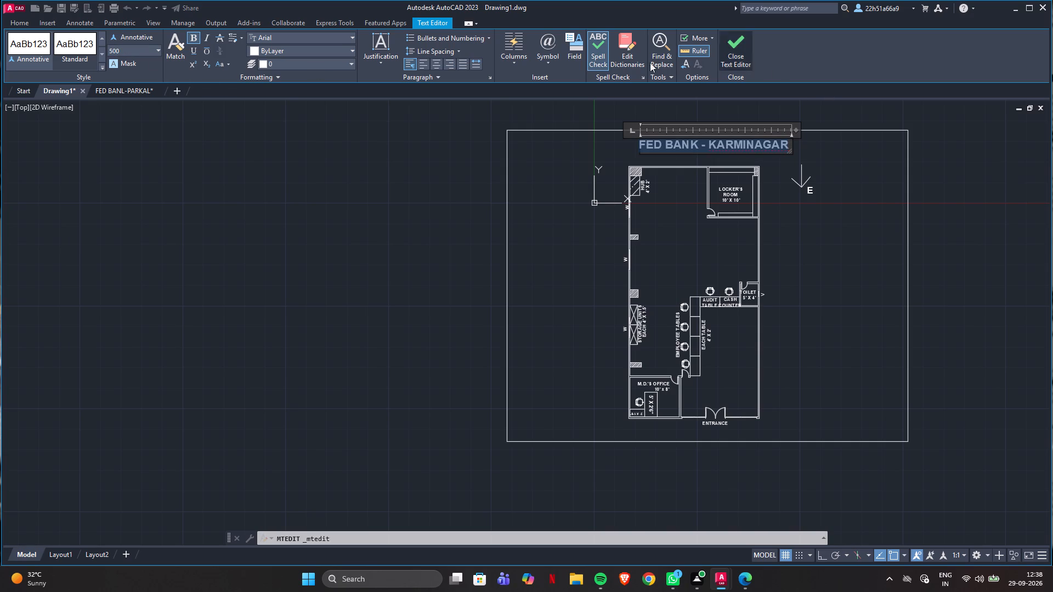
{"action": "left_click", "coordinate": [136, 49]}
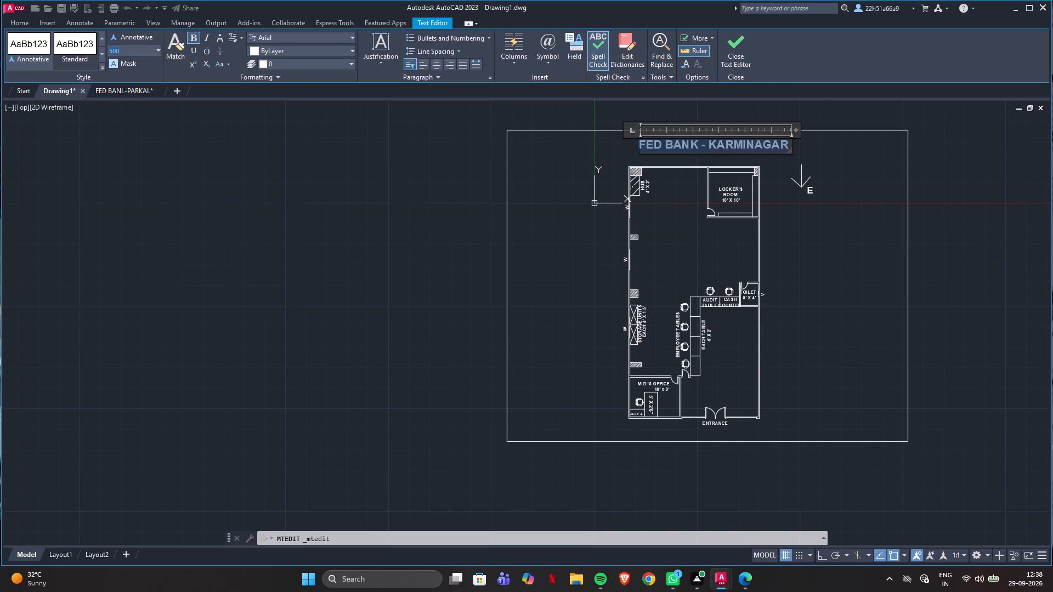
{"action": "type", "text": "700"}
{"action": "key", "text": "Return"}
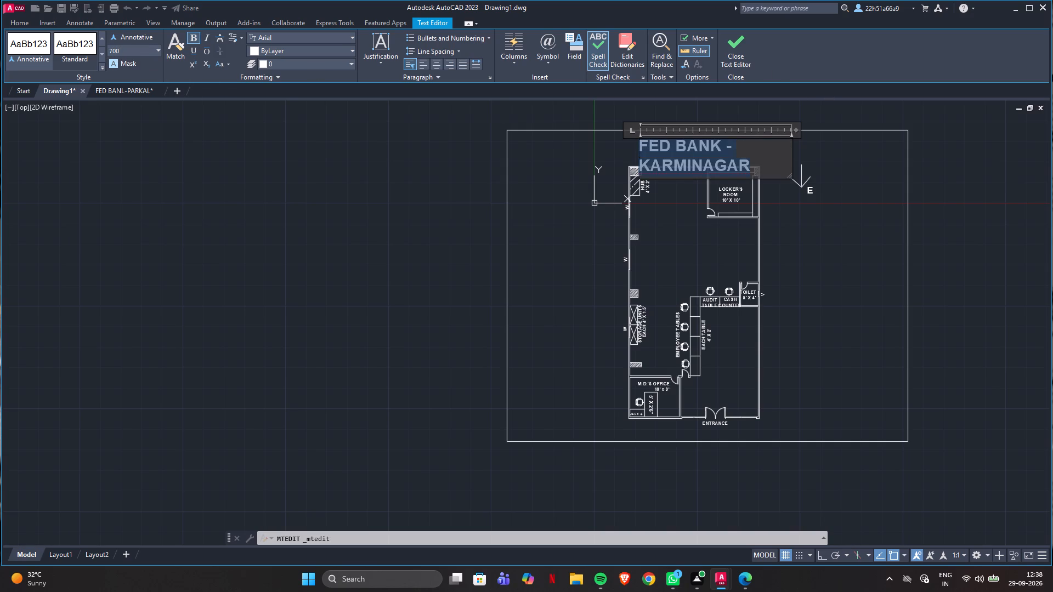
{"action": "left_click_drag", "start_coordinate": [795, 128], "coordinate": [866, 129]}
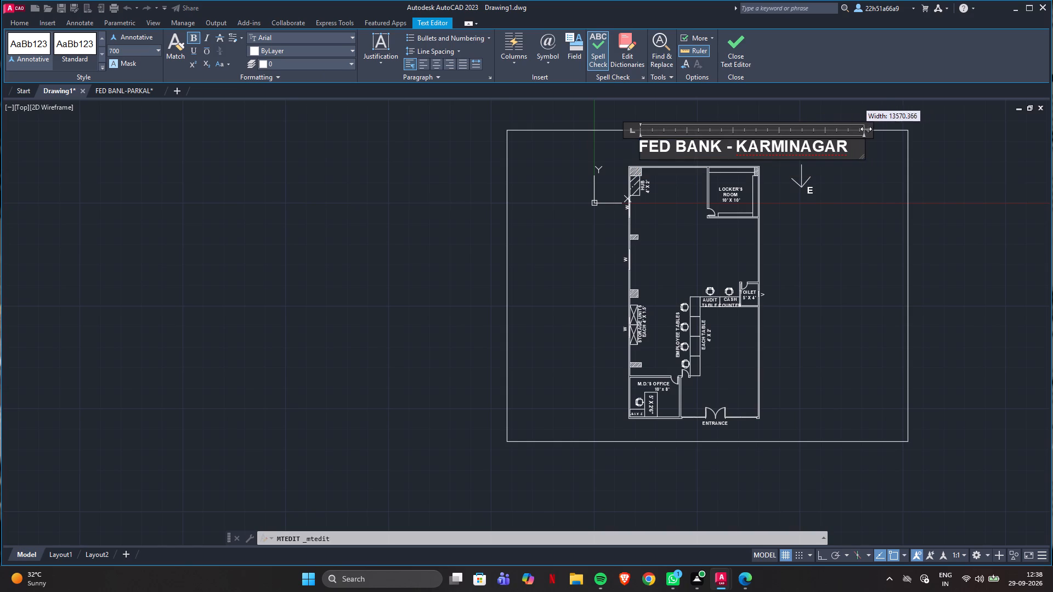
{"action": "left_click_drag", "start_coordinate": [866, 129], "coordinate": [857, 129]}
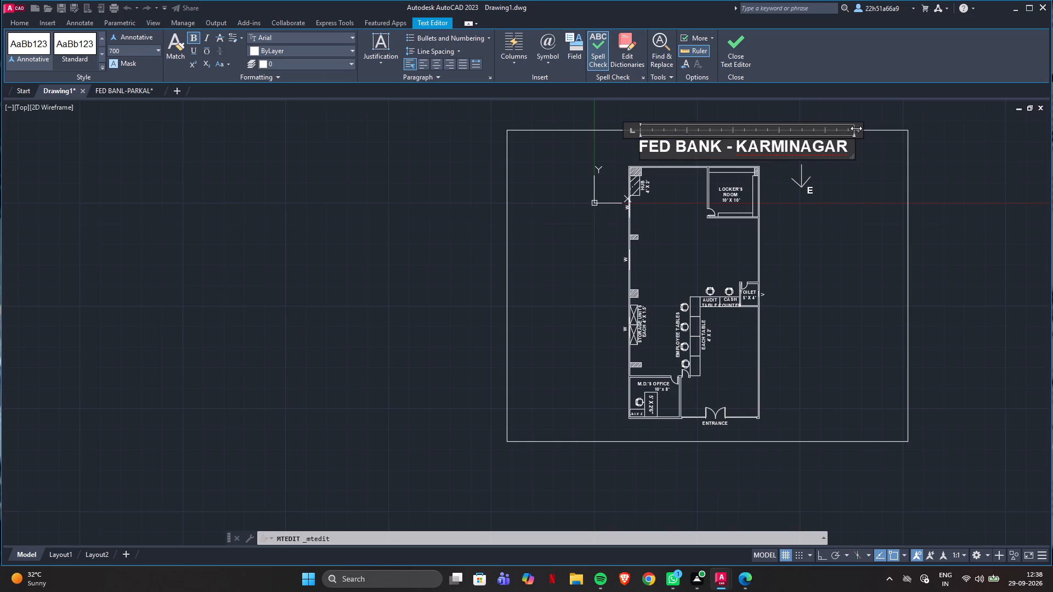
{"action": "left_click", "coordinate": [738, 50]}
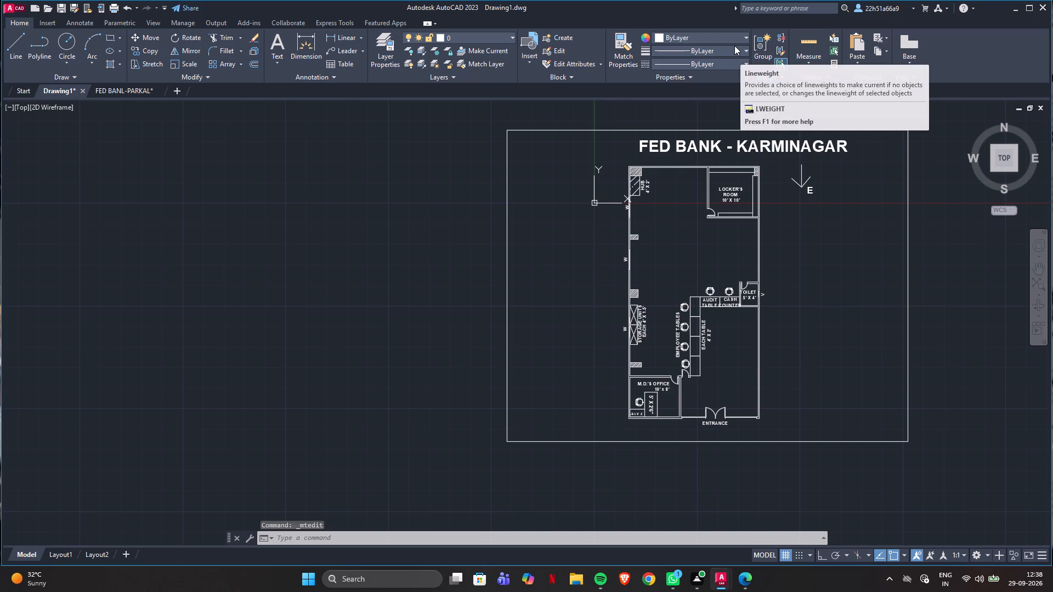
Shift the FED BANK - KARMINAGAR title sideways so it sits roughly centred above the floor plan inside the border.
{"action": "left_click", "coordinate": [740, 147]}
{"action": "left_click", "coordinate": [642, 140]}
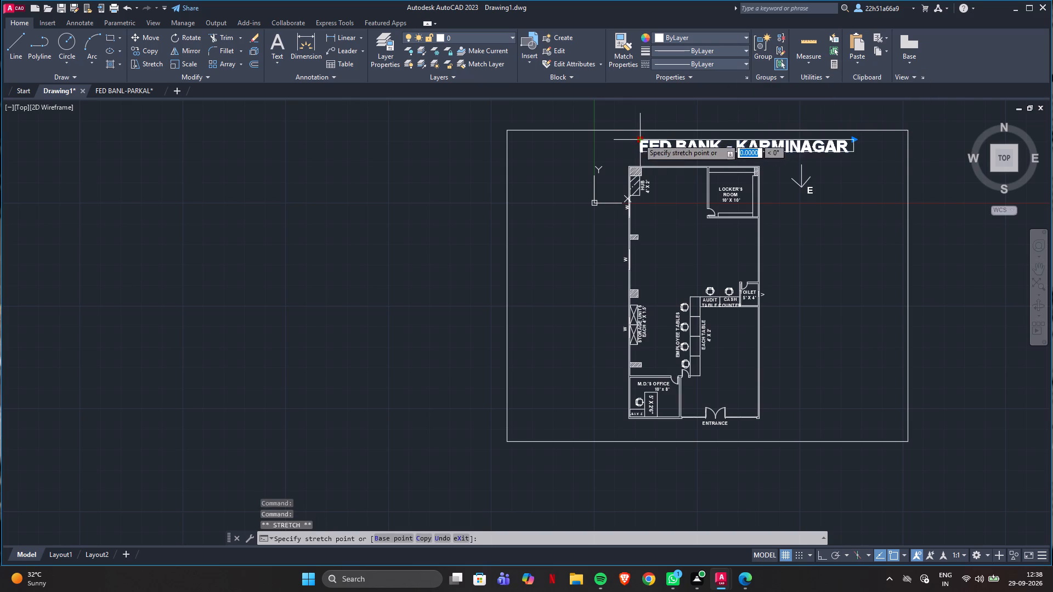
{"action": "left_click", "coordinate": [601, 143]}
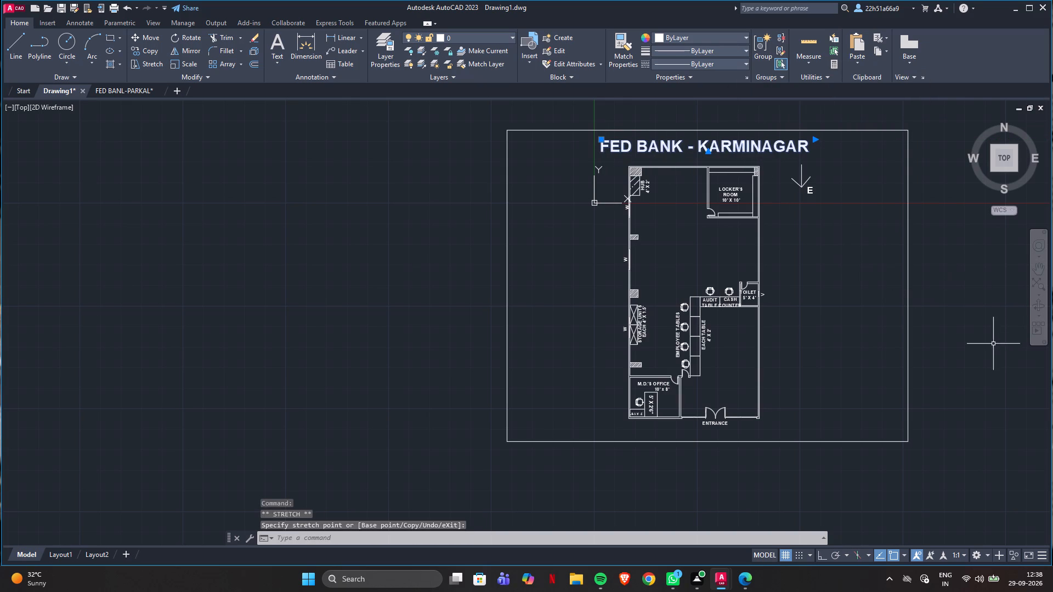
{"action": "left_click", "coordinate": [999, 383]}
{"action": "scroll", "coordinate": [999, 380], "scroll_direction": "down", "scroll_amount": 1}
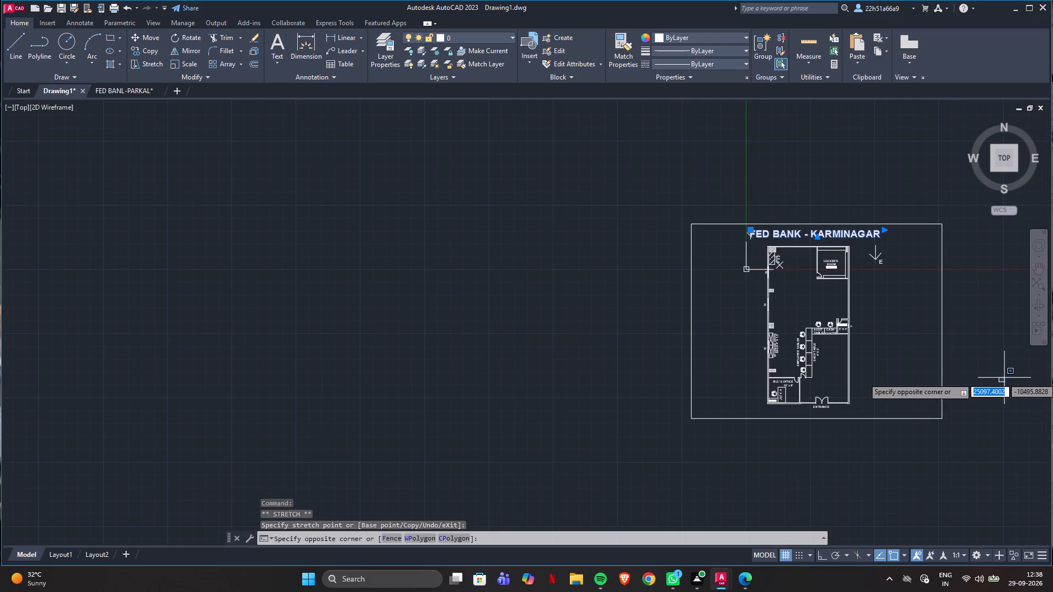
{"action": "scroll", "coordinate": [1004, 378], "scroll_direction": "up", "scroll_amount": 1}
{"action": "left_click", "coordinate": [966, 499]}
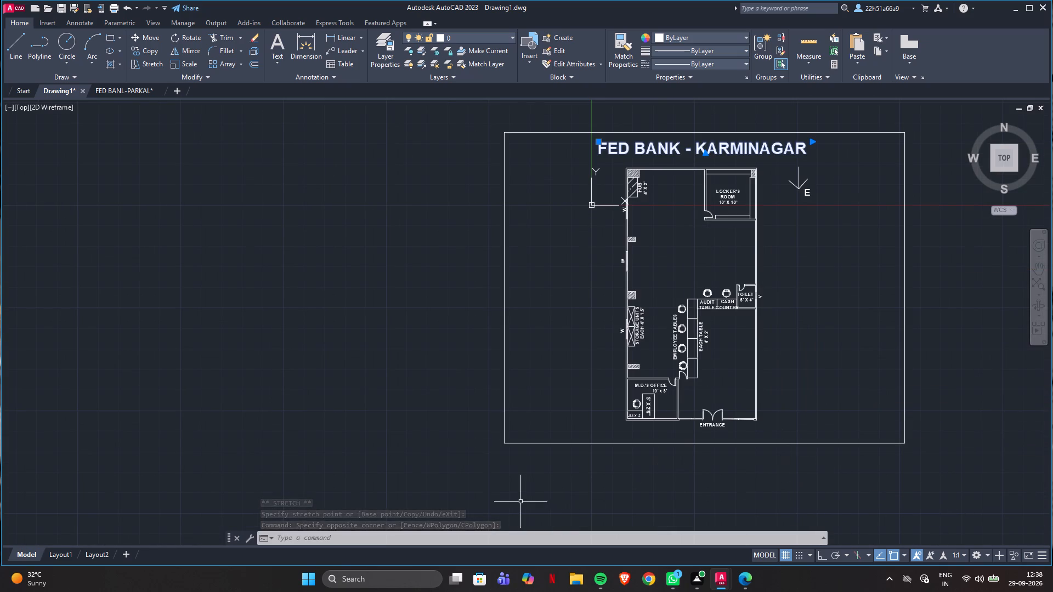
{"action": "scroll", "coordinate": [865, 332], "scroll_direction": "up", "scroll_amount": 2}
{"action": "scroll", "coordinate": [860, 392], "scroll_direction": "down", "scroll_amount": 1}
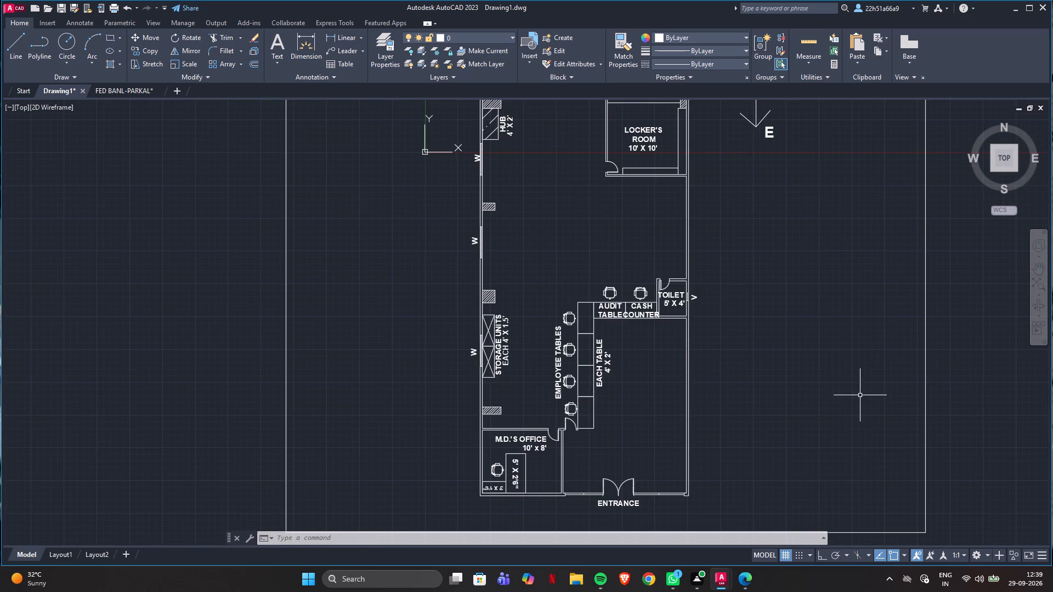
{"action": "scroll", "coordinate": [859, 406], "scroll_direction": "down", "scroll_amount": 1}
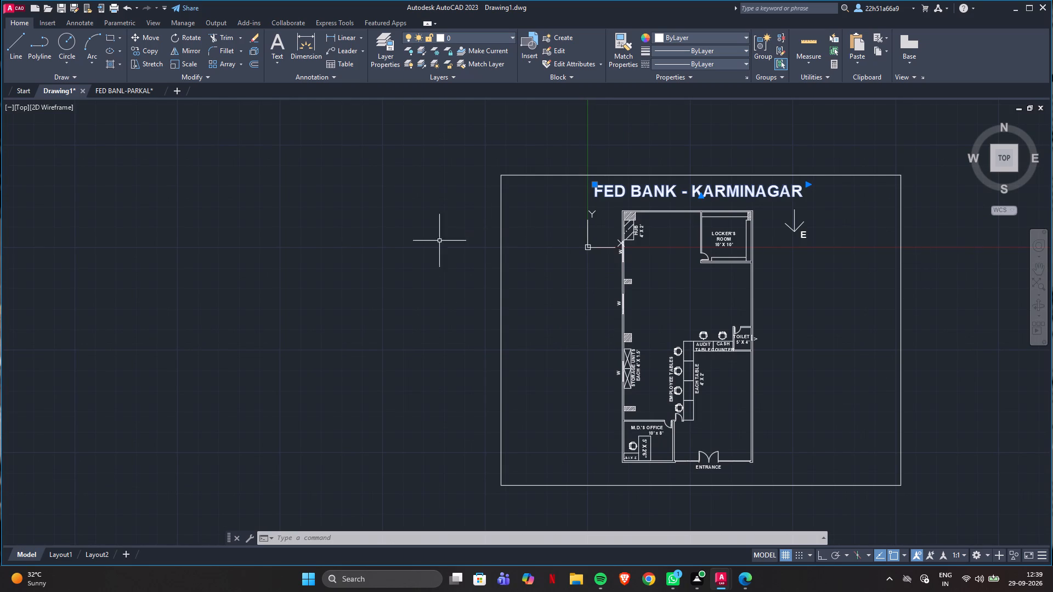
Set up a single-sheet plot with the AutoCAD PDF (General Documentation).pc3 plotter and a plot window enclosing the whole border with a margin.
{"action": "left_click", "coordinate": [111, 9]}
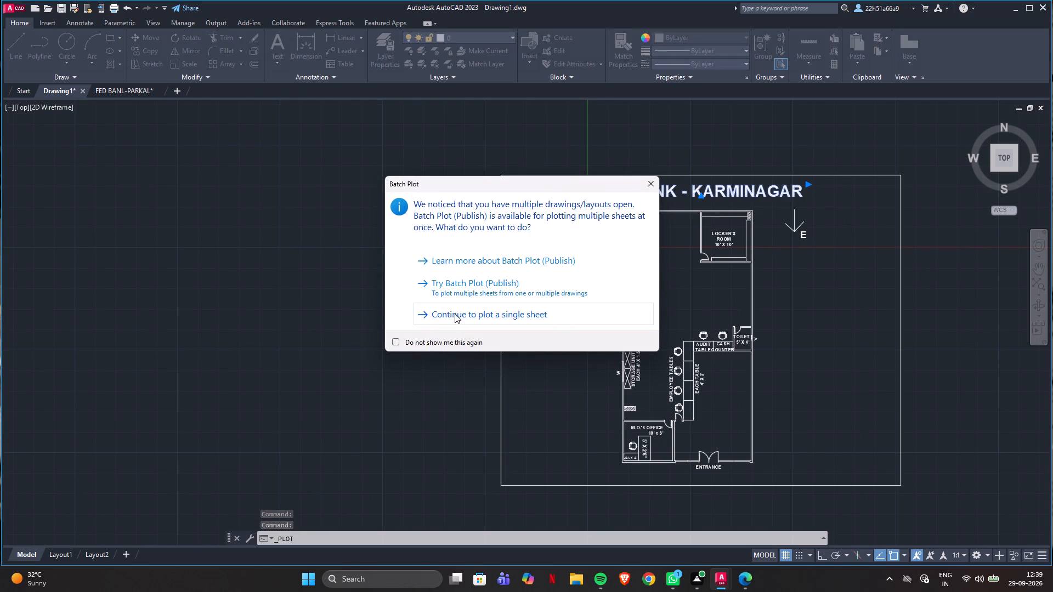
{"action": "left_click", "coordinate": [652, 188]}
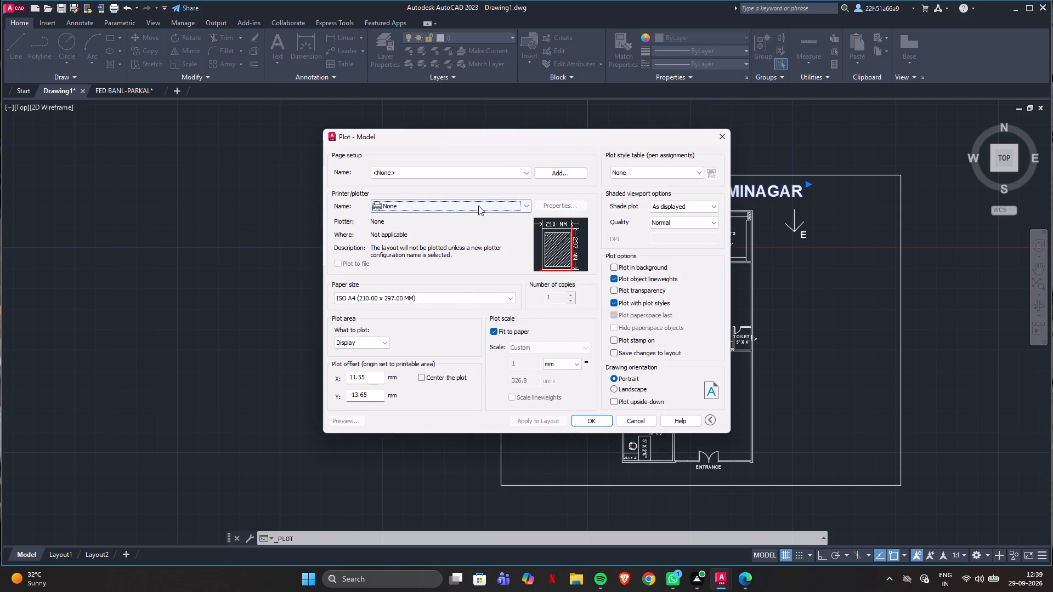
{"action": "left_click", "coordinate": [478, 206]}
{"action": "left_click", "coordinate": [462, 266]}
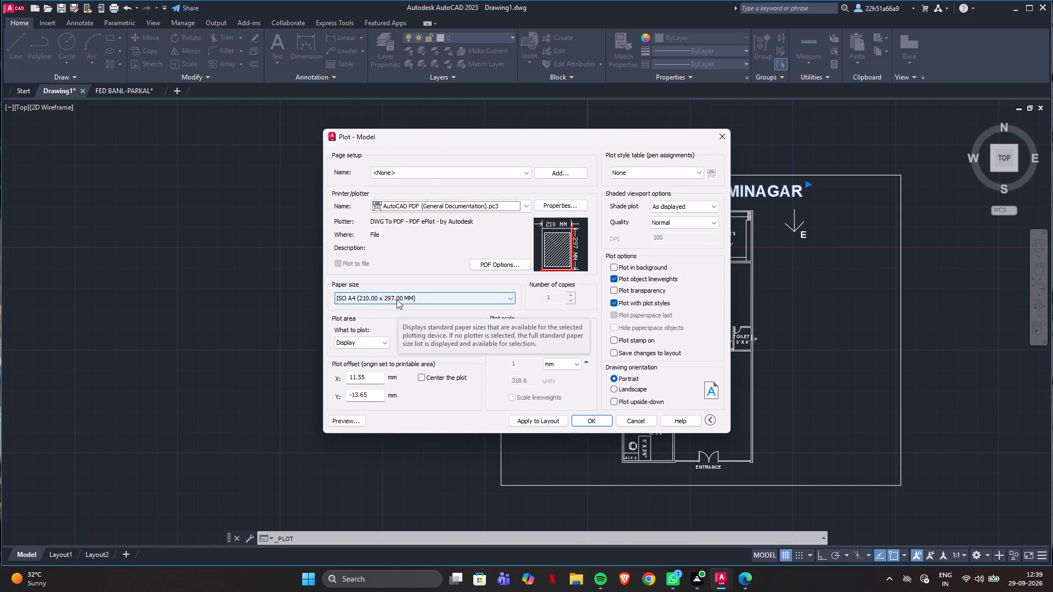
{"action": "left_click", "coordinate": [380, 345]}
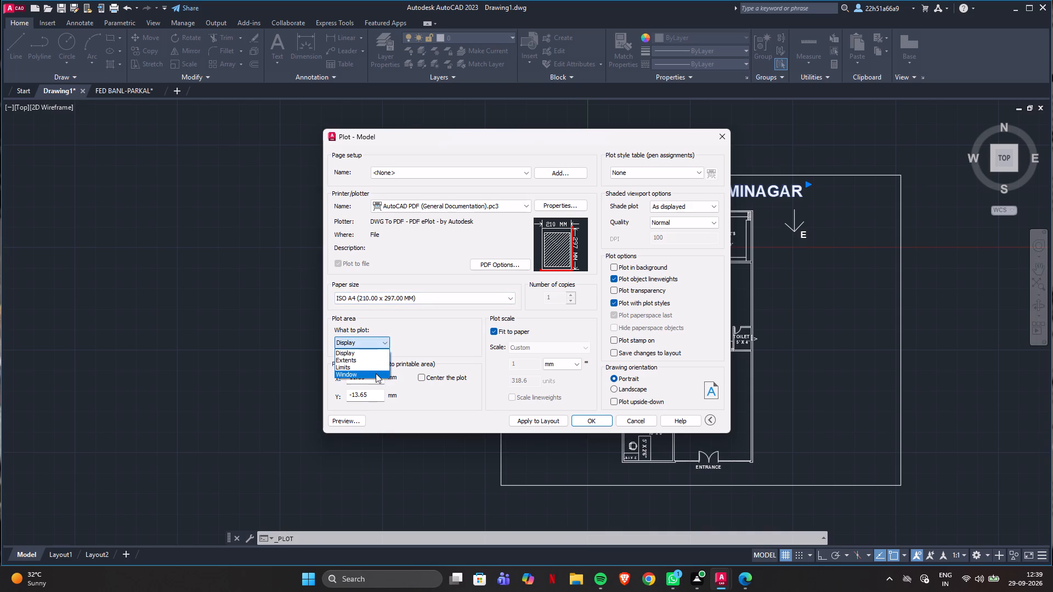
{"action": "left_click", "coordinate": [376, 373]}
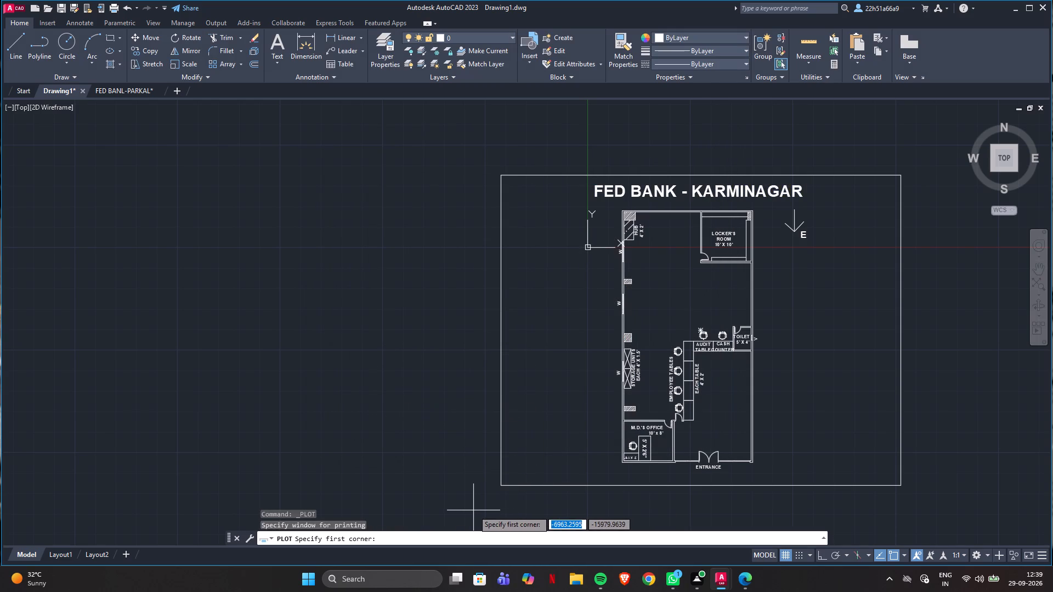
{"action": "left_click", "coordinate": [464, 519]}
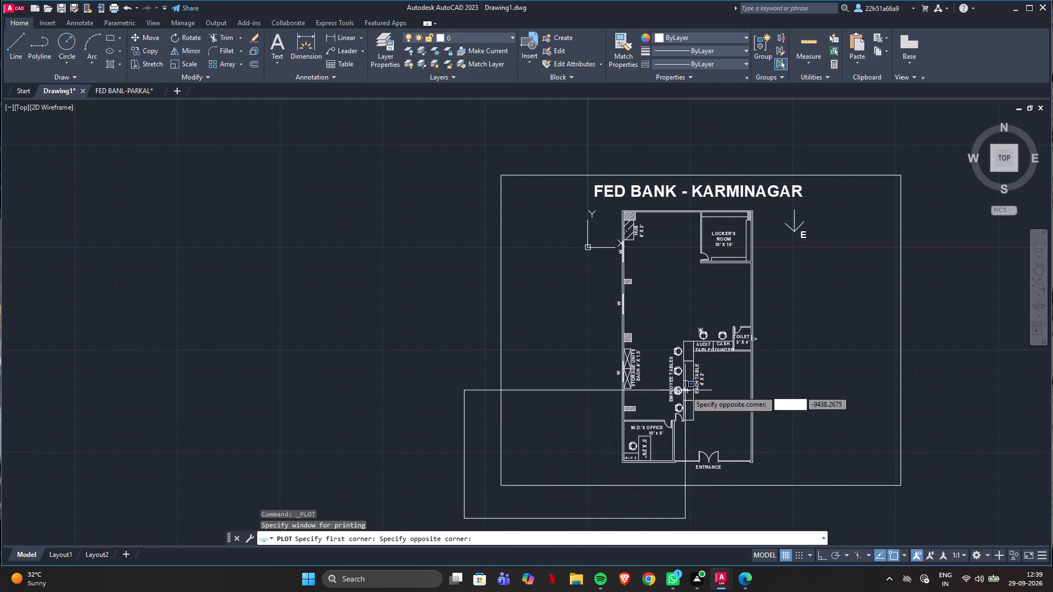
{"action": "left_click", "coordinate": [936, 143]}
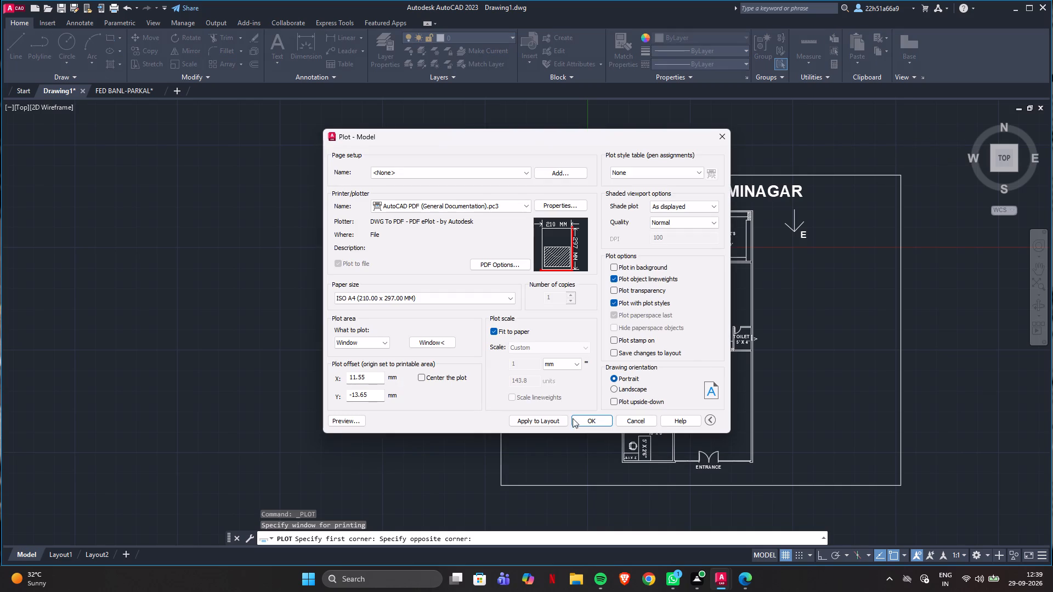
Preview the plot, set the drawing orientation to Landscape, and preview the sheet again.
{"action": "left_click", "coordinate": [333, 423]}
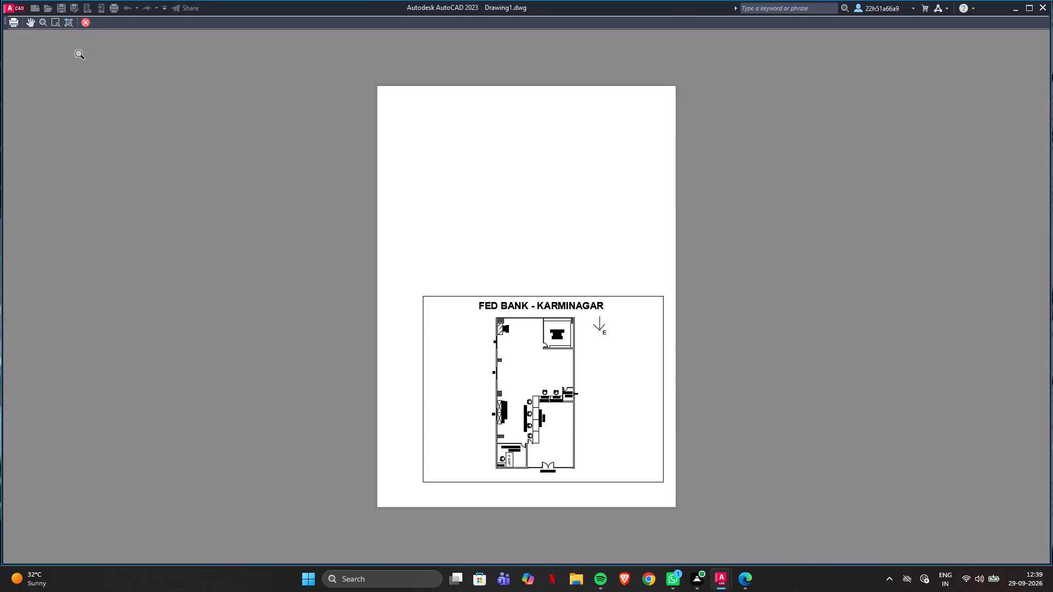
{"action": "left_click", "coordinate": [84, 24]}
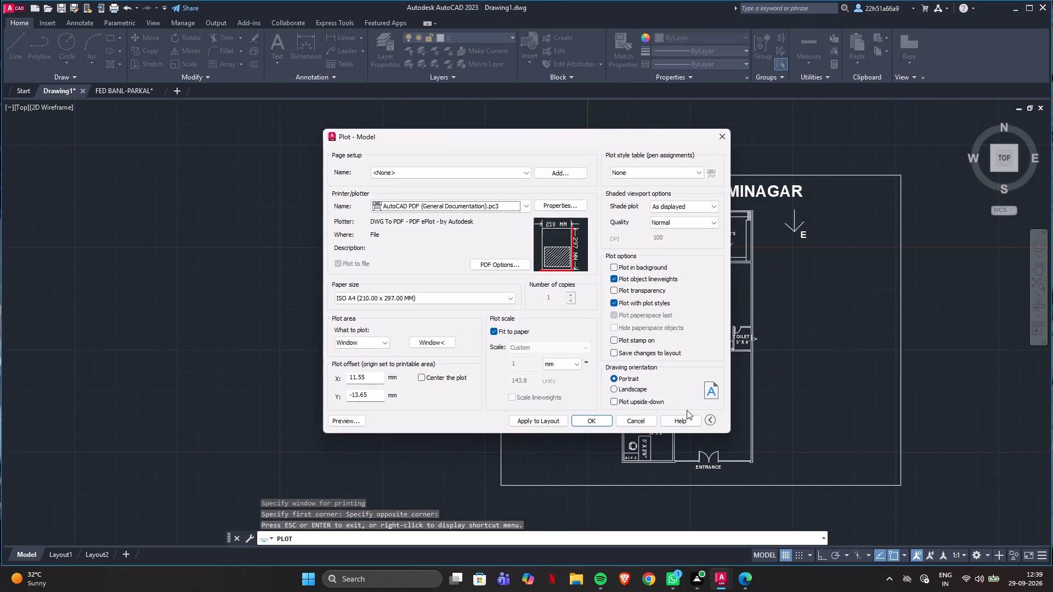
{"action": "left_click", "coordinate": [622, 389]}
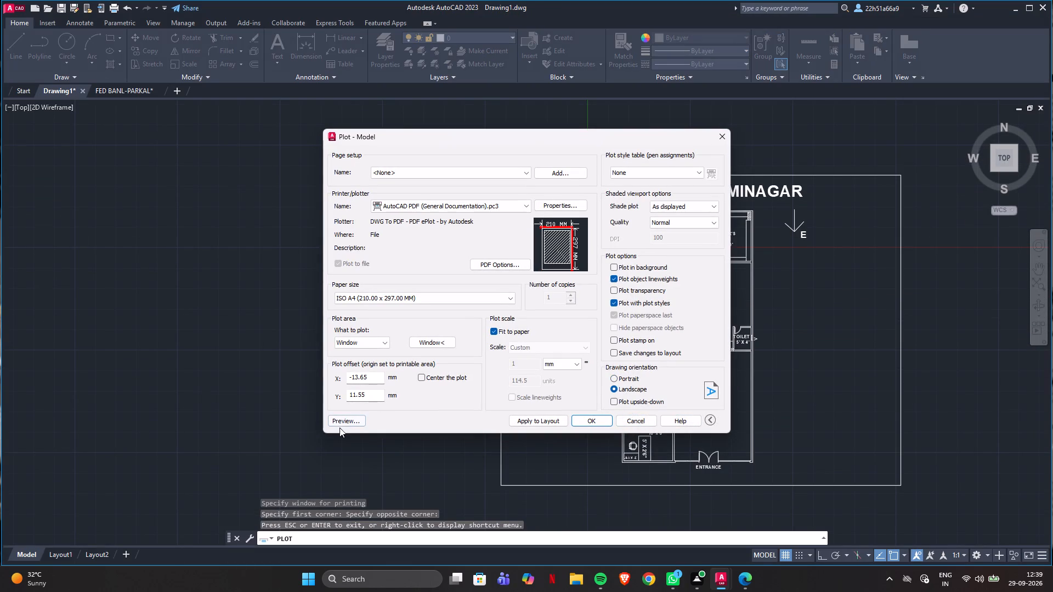
{"action": "left_click", "coordinate": [344, 422]}
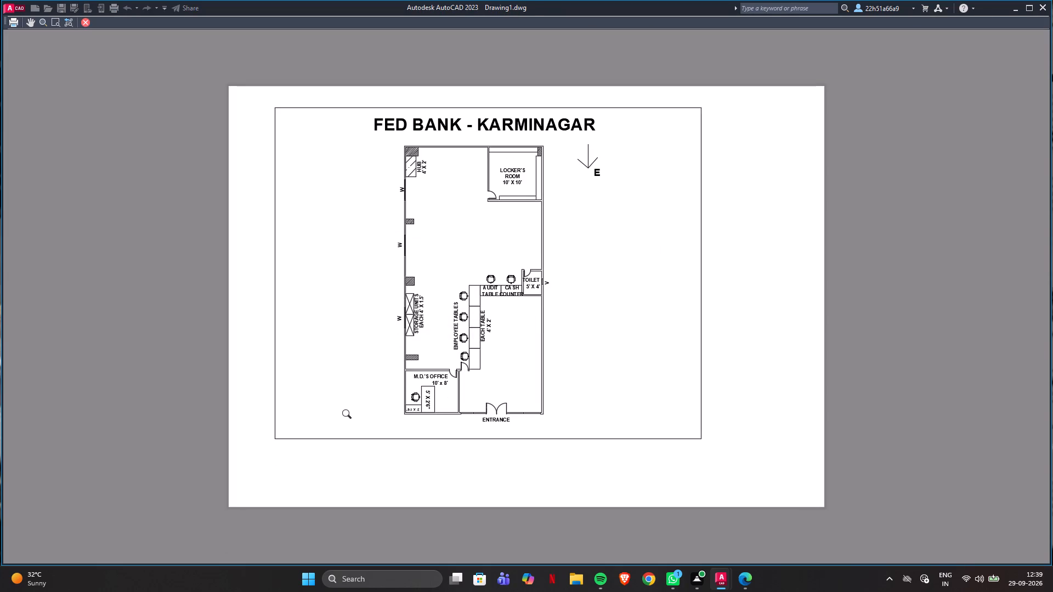
{"action": "left_click", "coordinate": [83, 22]}
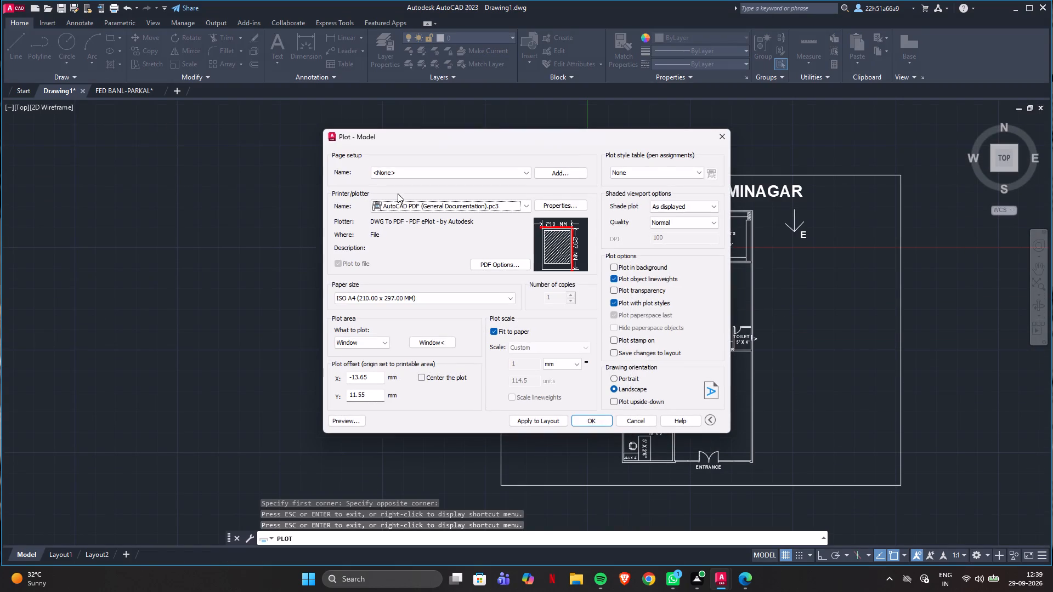
Plot the sheet to a PDF file named FEDBANK-KARMINAGAR in the Documents folder.
{"action": "left_click", "coordinate": [590, 422]}
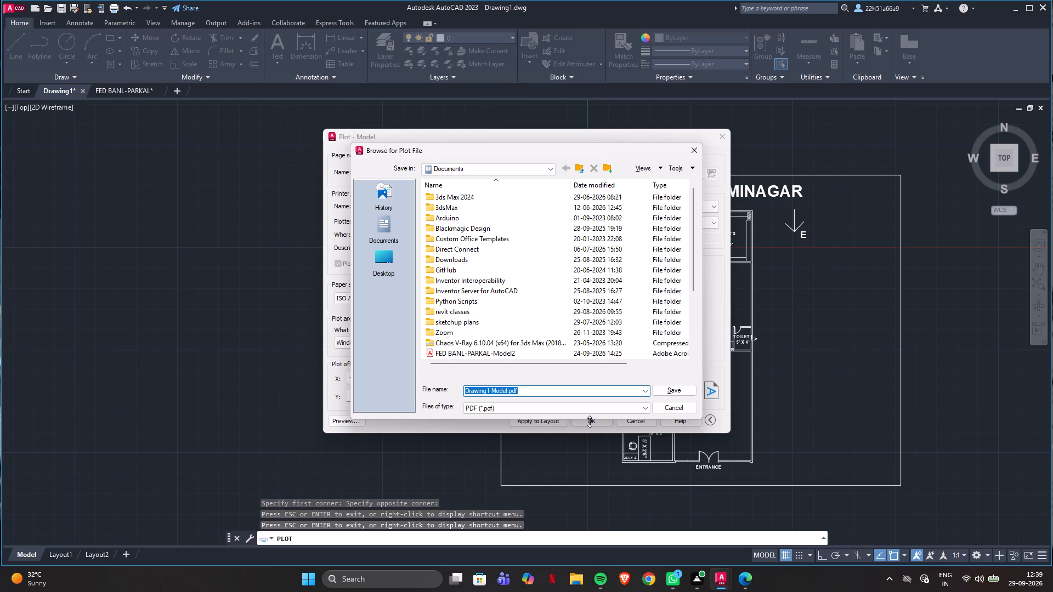
{"action": "type", "text": "FED"}
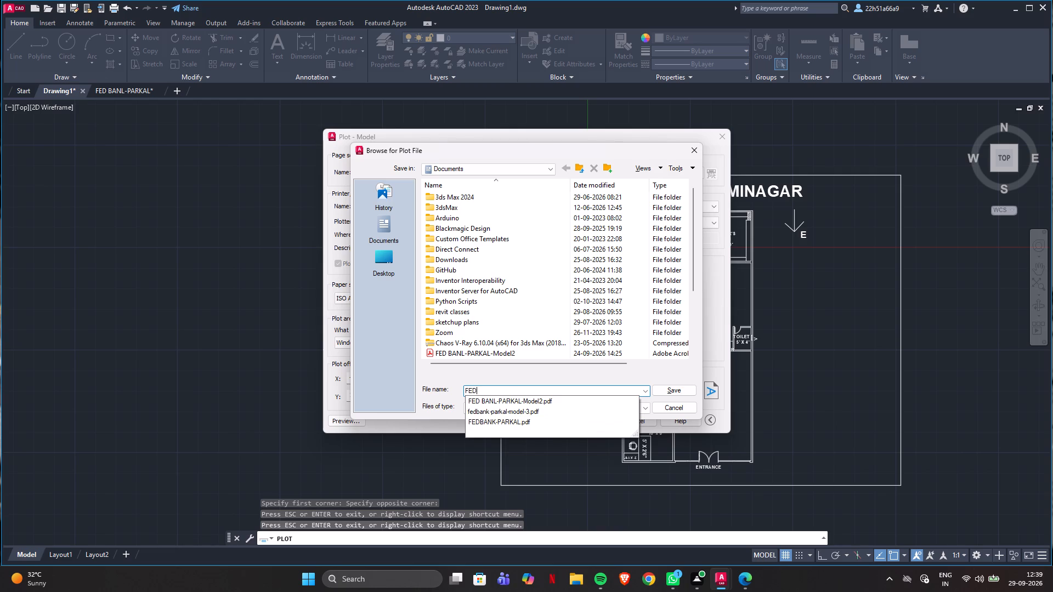
{"action": "type", "text": "BANK"}
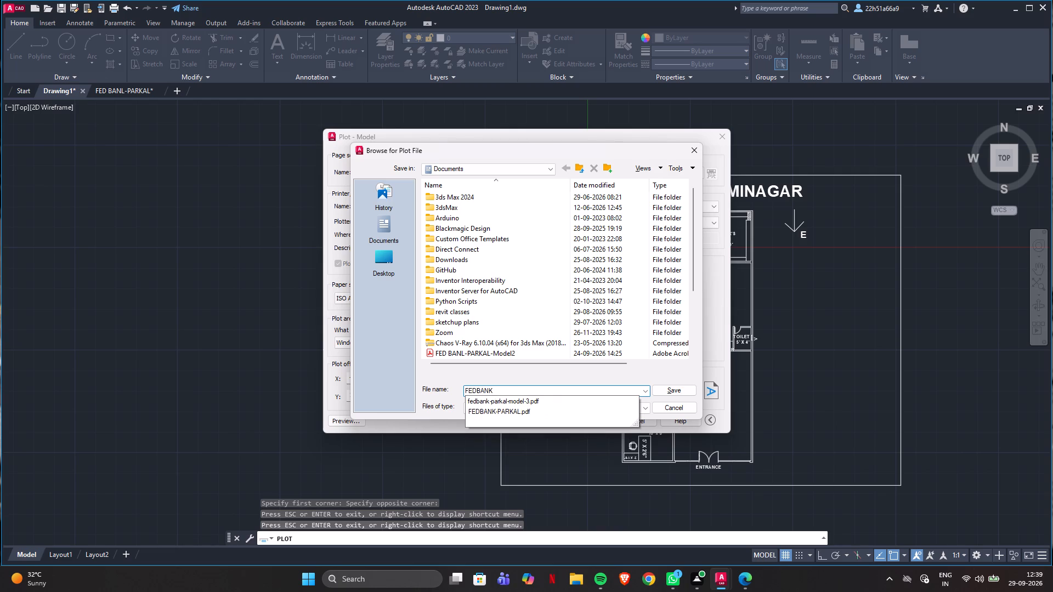
{"action": "type", "text": "-KARMIN"}
{"action": "type", "text": "AGAR"}
{"action": "key", "text": "Return"}
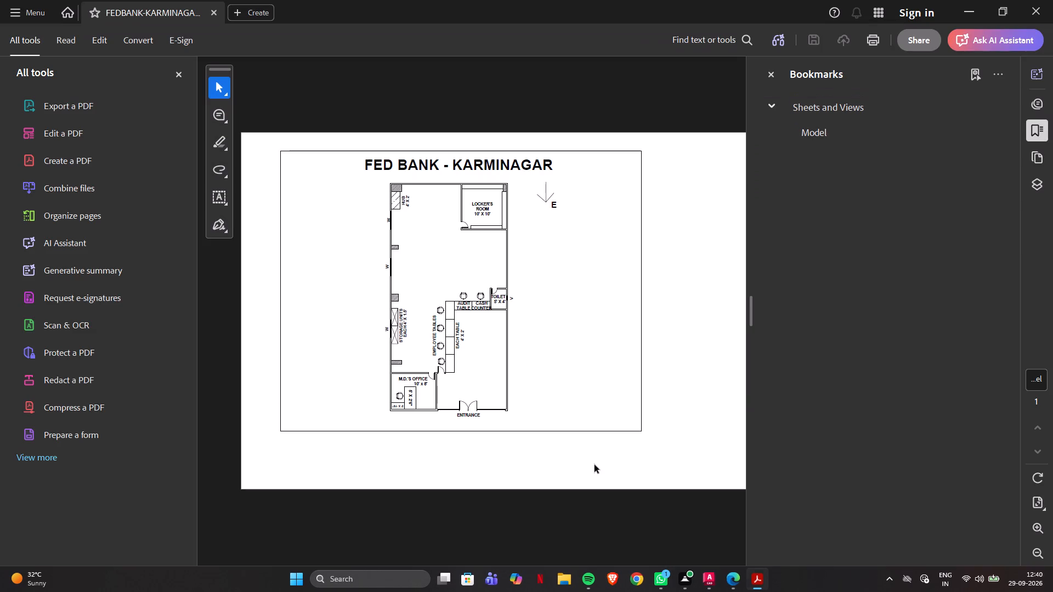
Switch from the opened PDF back to Drawing1 in AutoCAD.
{"action": "left_click", "coordinate": [714, 579]}
{"action": "left_click", "coordinate": [697, 527]}
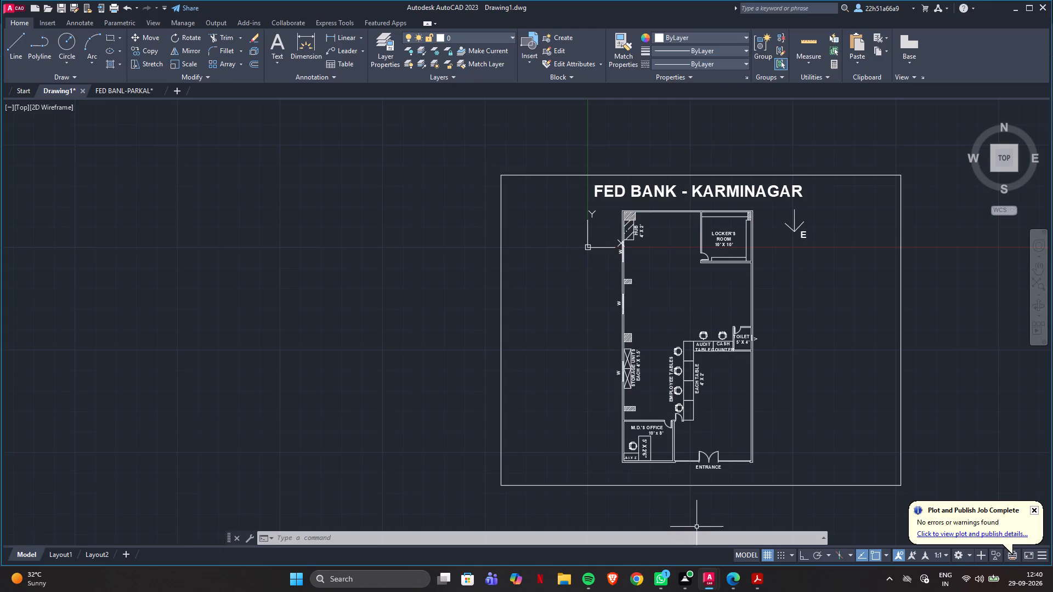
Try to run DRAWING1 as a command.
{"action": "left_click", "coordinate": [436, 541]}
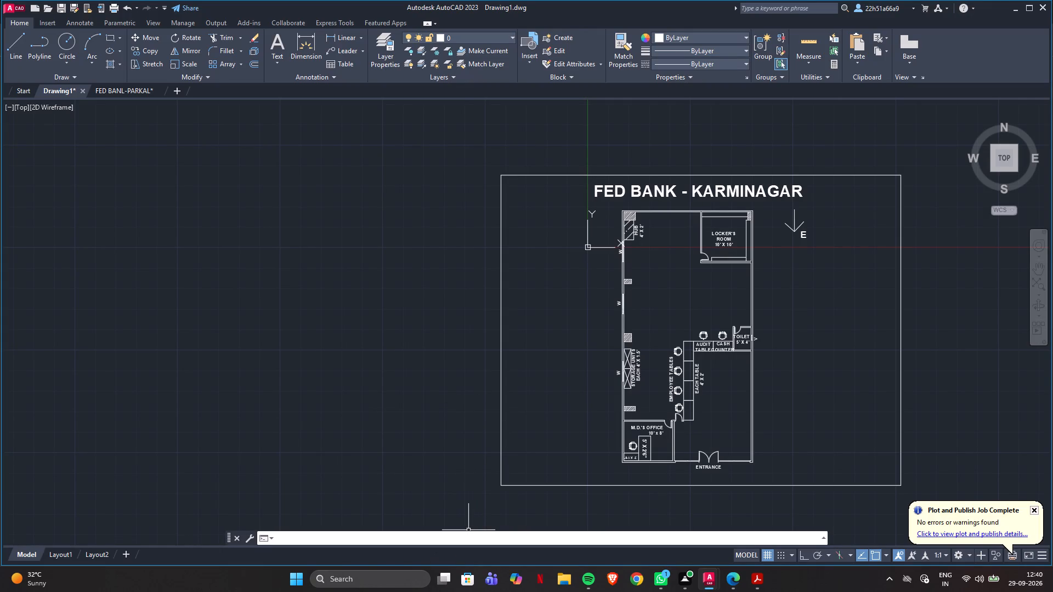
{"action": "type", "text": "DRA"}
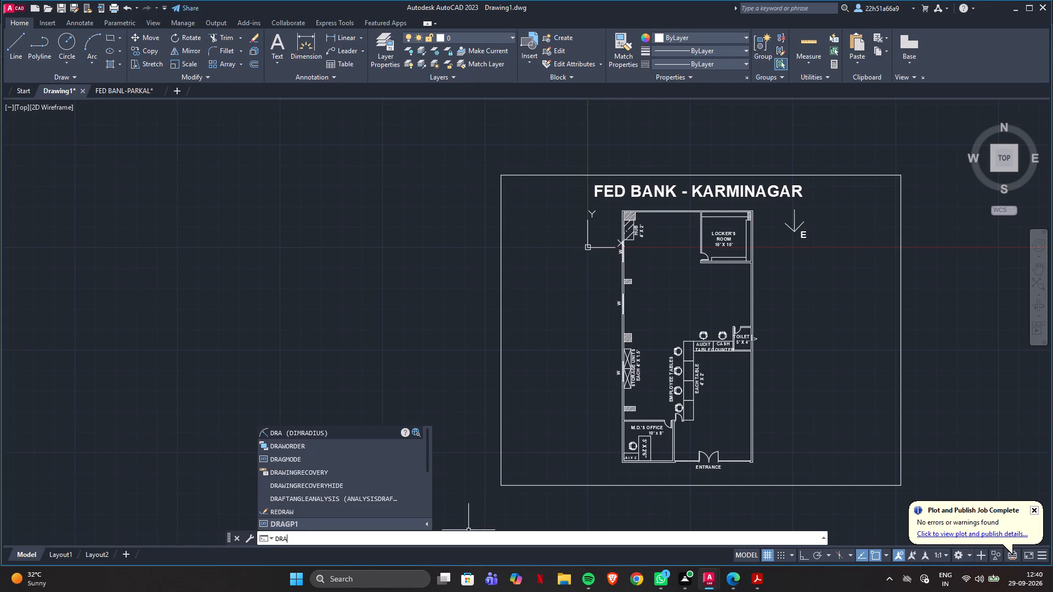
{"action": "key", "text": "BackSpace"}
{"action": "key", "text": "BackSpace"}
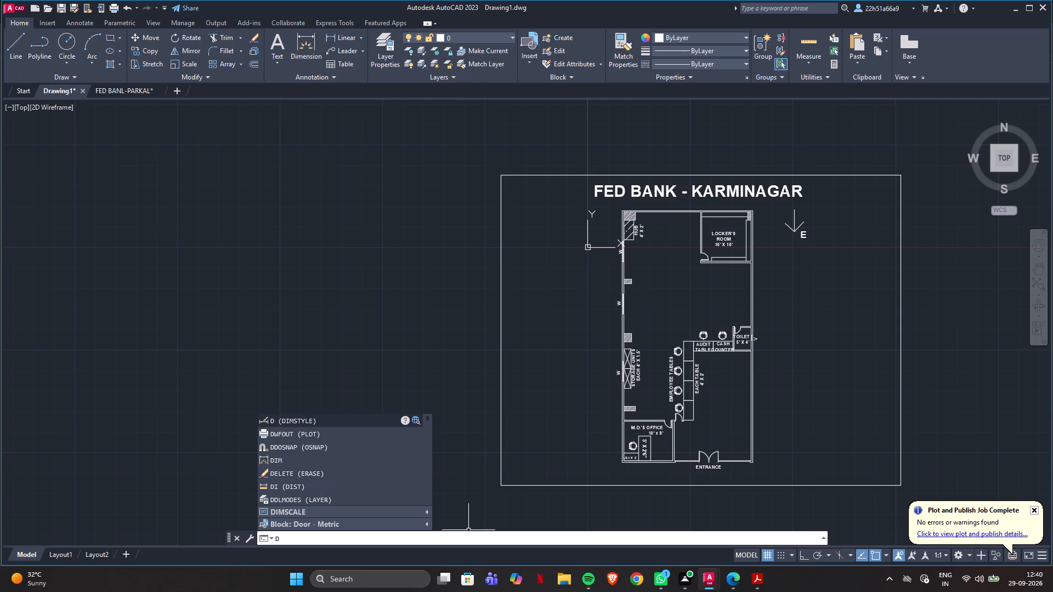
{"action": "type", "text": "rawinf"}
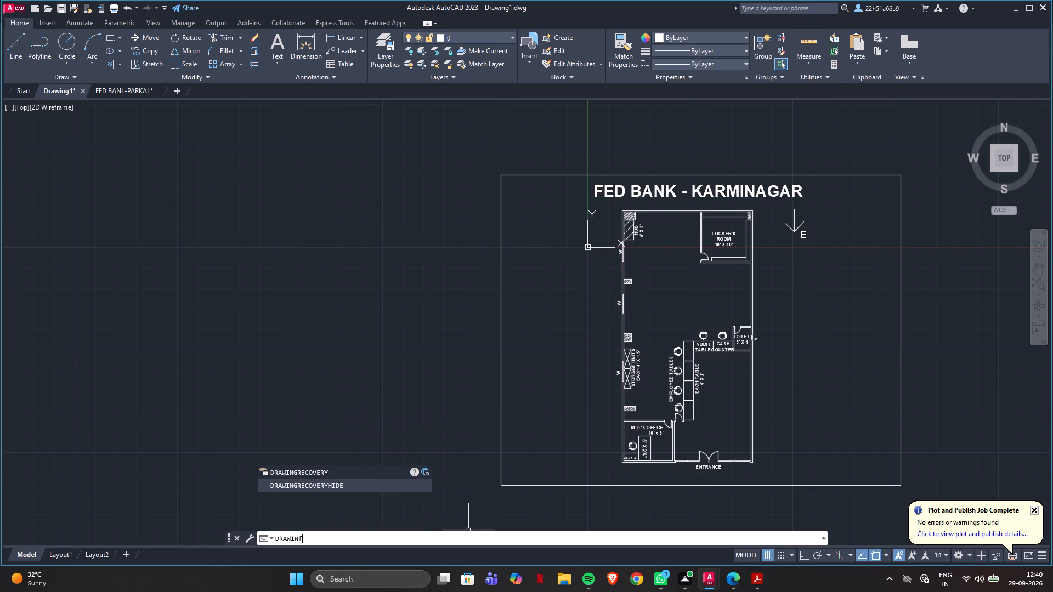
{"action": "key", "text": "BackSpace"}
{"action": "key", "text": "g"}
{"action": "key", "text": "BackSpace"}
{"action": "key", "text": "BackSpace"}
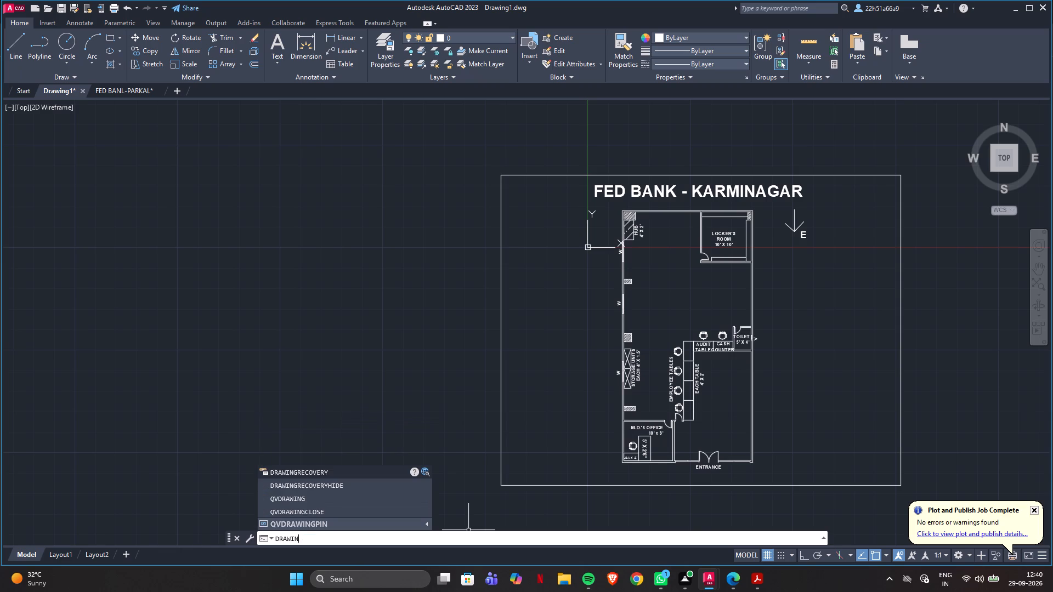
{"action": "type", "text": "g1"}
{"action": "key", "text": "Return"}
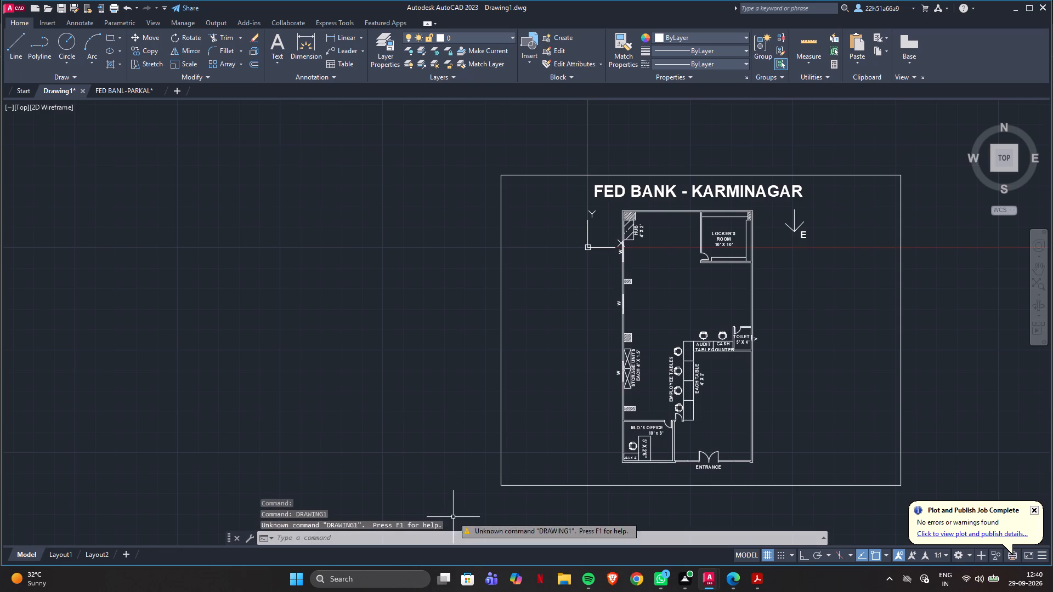
Turn off the log file with the LOGFILEOFF command.
{"action": "left_click", "coordinate": [366, 536]}
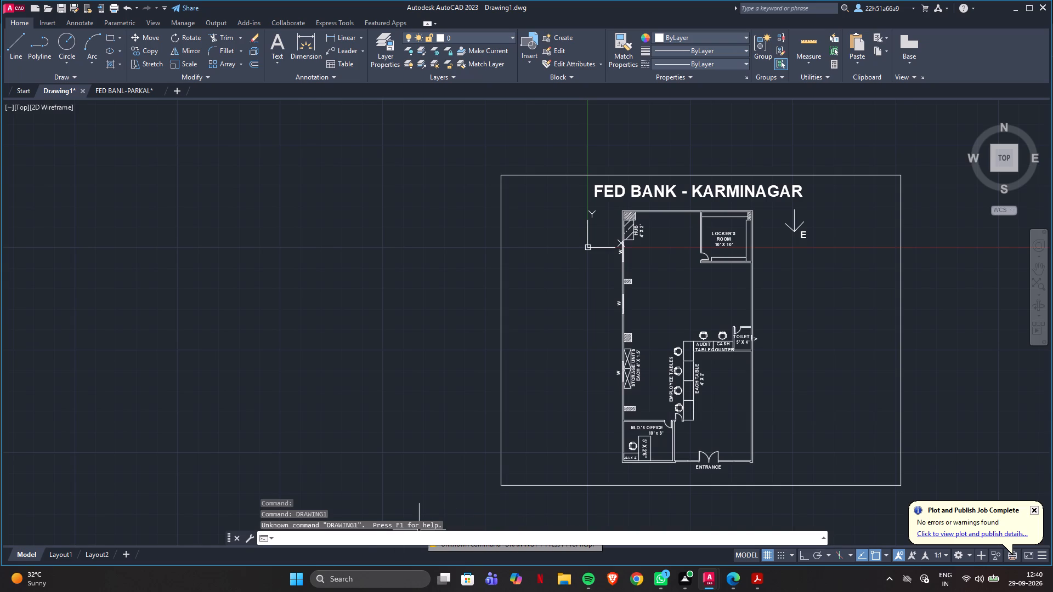
{"action": "type", "text": "lof"}
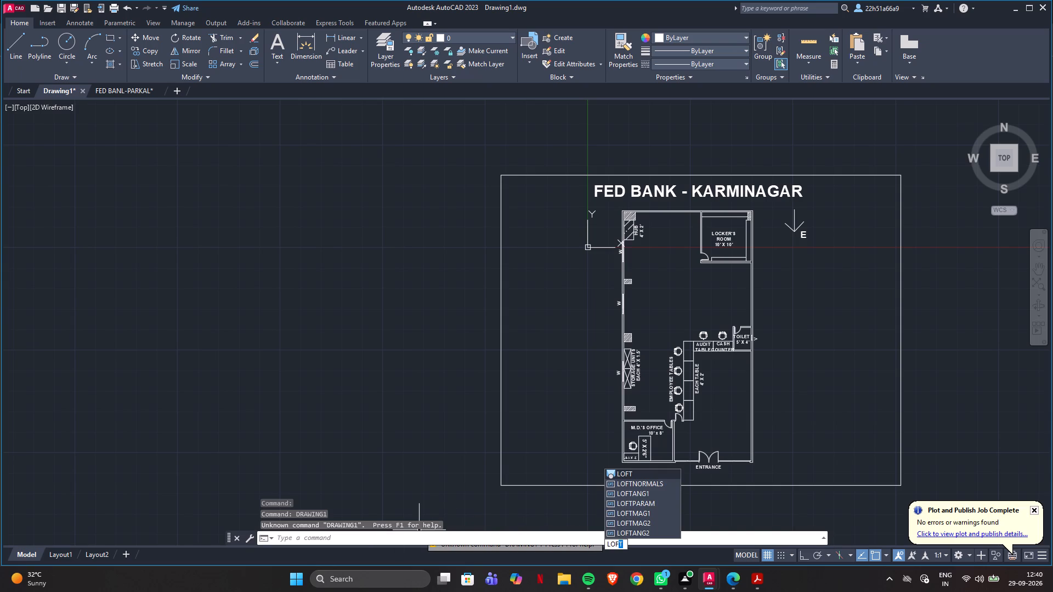
{"action": "key", "text": "BackSpace"}
{"action": "key", "text": "BackSpace"}
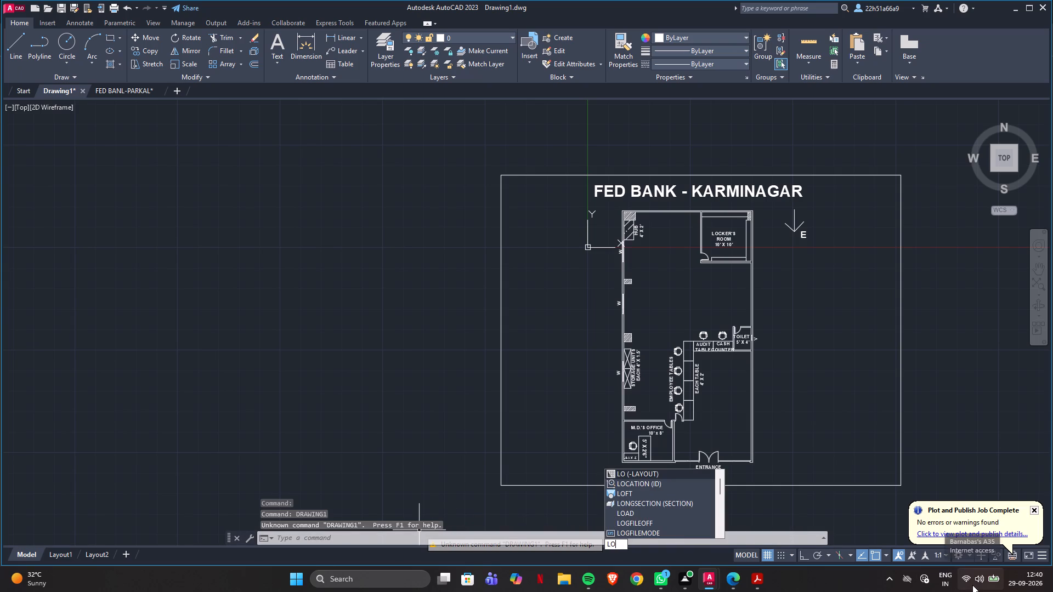
{"action": "key", "text": "g"}
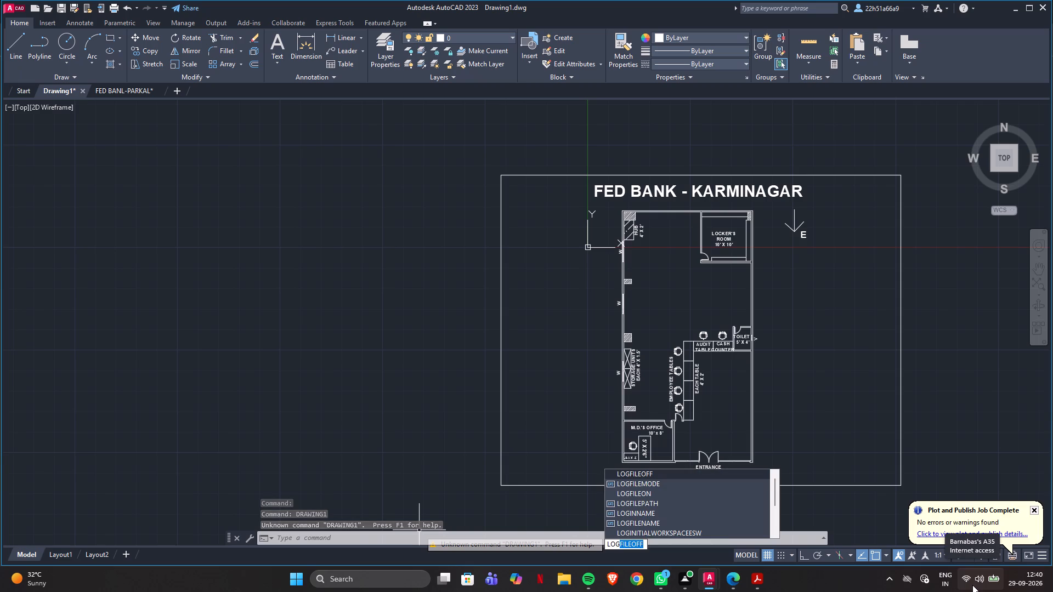
{"action": "left_click", "coordinate": [628, 476]}
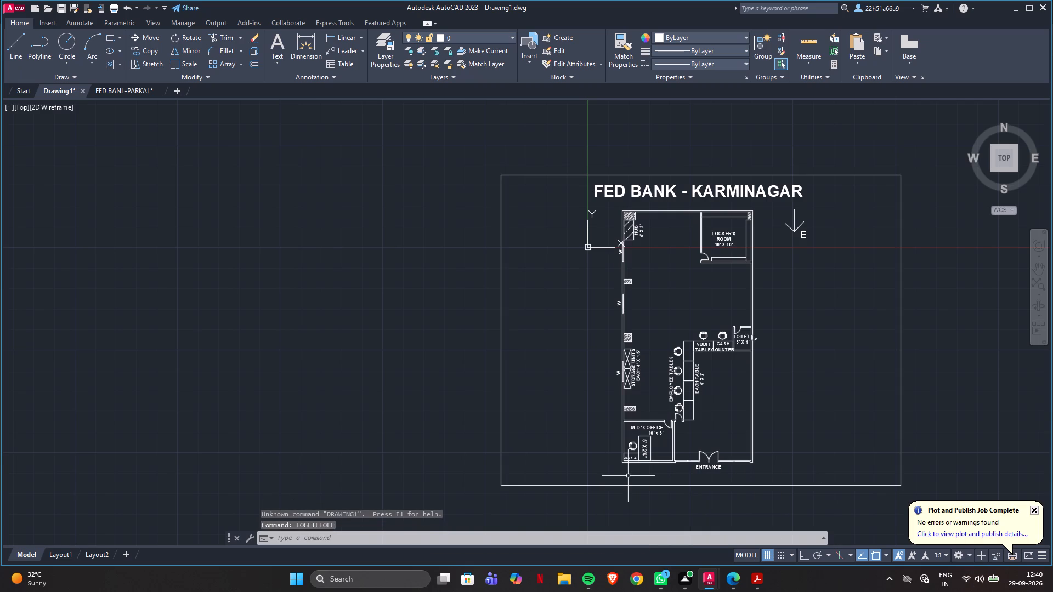